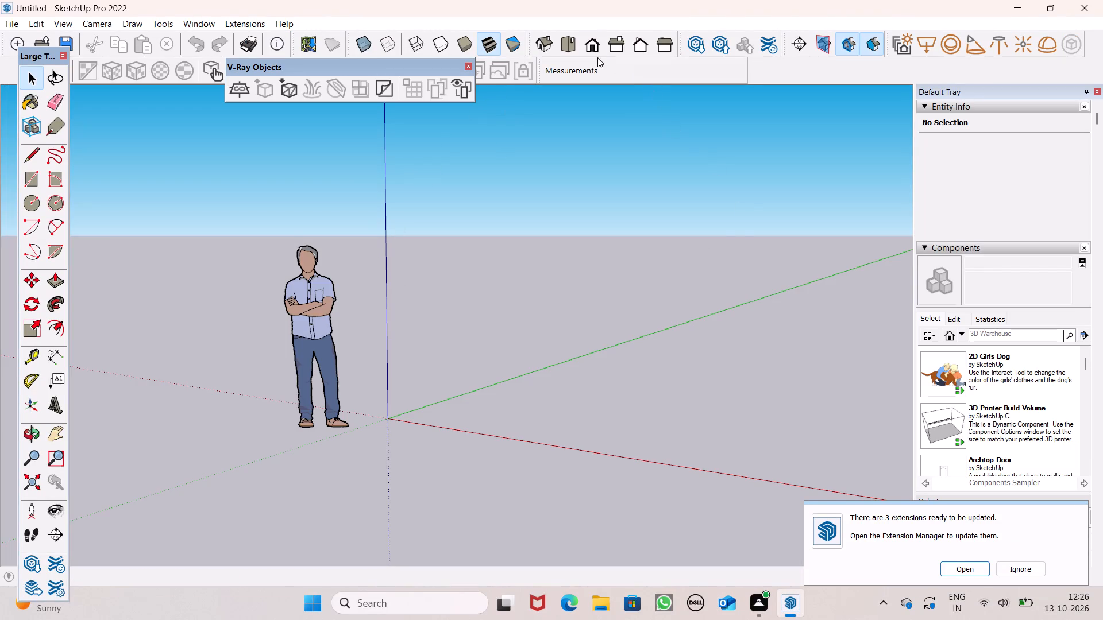
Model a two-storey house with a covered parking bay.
Switch the model to the top view.
{"action": "left_click", "coordinate": [567, 48]}
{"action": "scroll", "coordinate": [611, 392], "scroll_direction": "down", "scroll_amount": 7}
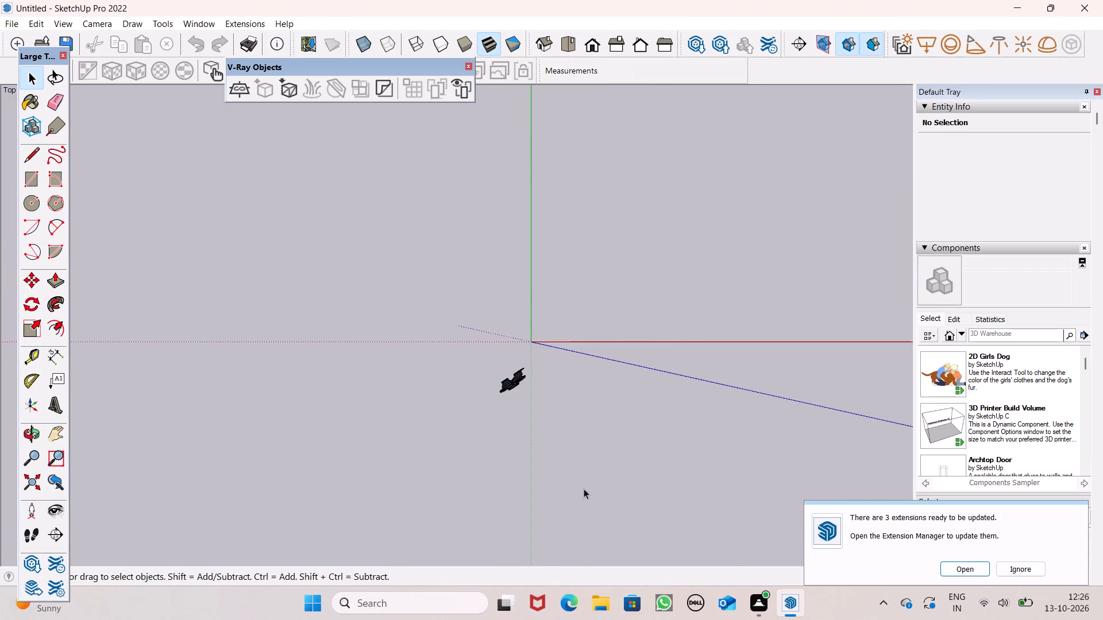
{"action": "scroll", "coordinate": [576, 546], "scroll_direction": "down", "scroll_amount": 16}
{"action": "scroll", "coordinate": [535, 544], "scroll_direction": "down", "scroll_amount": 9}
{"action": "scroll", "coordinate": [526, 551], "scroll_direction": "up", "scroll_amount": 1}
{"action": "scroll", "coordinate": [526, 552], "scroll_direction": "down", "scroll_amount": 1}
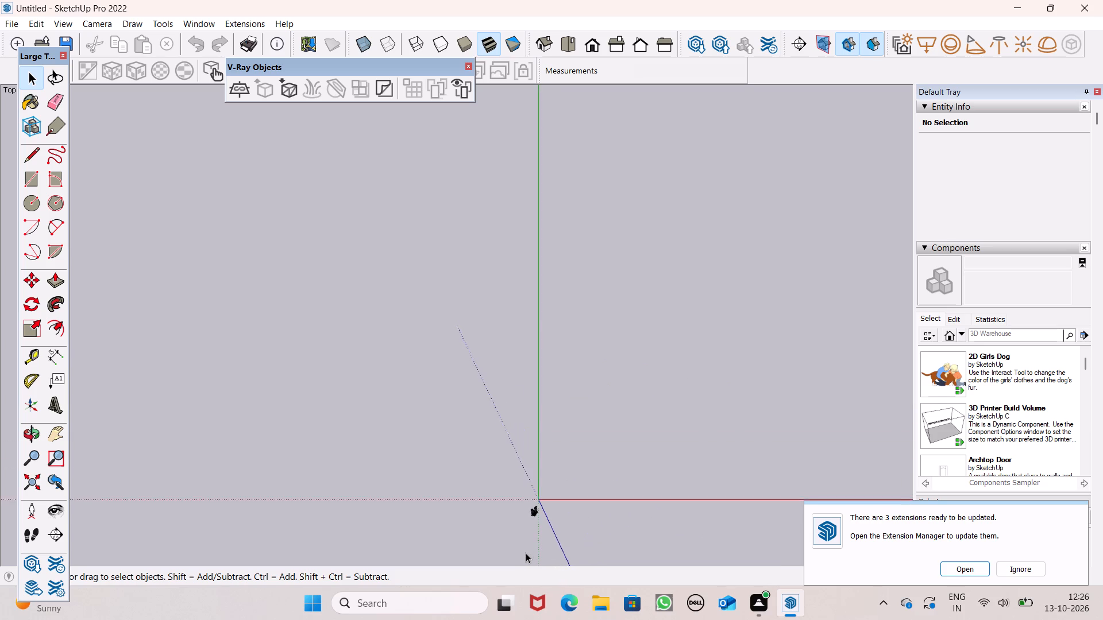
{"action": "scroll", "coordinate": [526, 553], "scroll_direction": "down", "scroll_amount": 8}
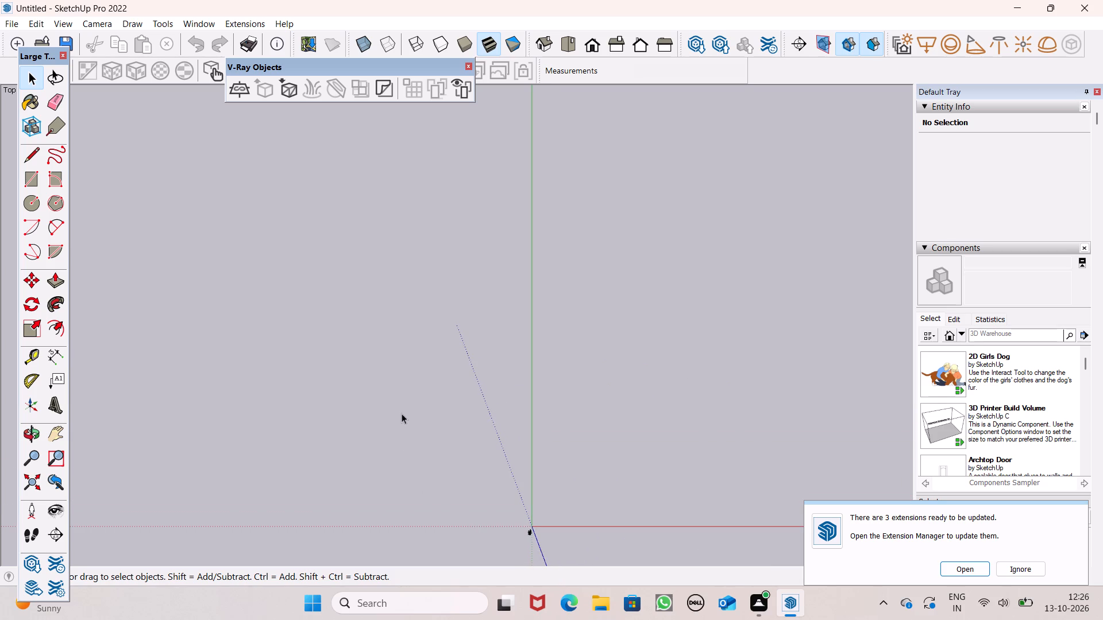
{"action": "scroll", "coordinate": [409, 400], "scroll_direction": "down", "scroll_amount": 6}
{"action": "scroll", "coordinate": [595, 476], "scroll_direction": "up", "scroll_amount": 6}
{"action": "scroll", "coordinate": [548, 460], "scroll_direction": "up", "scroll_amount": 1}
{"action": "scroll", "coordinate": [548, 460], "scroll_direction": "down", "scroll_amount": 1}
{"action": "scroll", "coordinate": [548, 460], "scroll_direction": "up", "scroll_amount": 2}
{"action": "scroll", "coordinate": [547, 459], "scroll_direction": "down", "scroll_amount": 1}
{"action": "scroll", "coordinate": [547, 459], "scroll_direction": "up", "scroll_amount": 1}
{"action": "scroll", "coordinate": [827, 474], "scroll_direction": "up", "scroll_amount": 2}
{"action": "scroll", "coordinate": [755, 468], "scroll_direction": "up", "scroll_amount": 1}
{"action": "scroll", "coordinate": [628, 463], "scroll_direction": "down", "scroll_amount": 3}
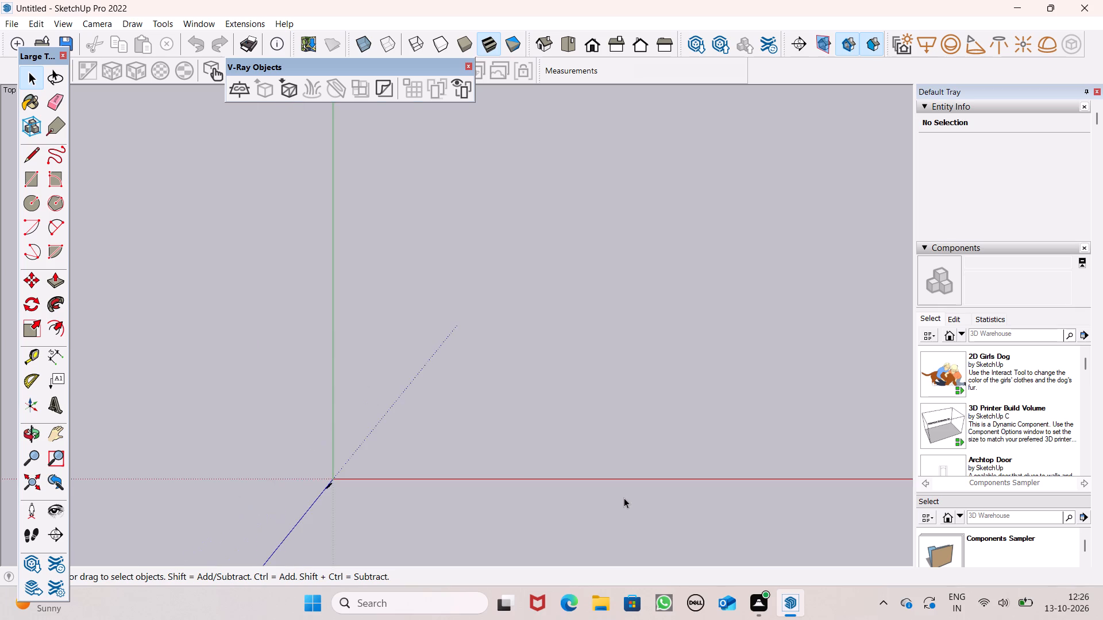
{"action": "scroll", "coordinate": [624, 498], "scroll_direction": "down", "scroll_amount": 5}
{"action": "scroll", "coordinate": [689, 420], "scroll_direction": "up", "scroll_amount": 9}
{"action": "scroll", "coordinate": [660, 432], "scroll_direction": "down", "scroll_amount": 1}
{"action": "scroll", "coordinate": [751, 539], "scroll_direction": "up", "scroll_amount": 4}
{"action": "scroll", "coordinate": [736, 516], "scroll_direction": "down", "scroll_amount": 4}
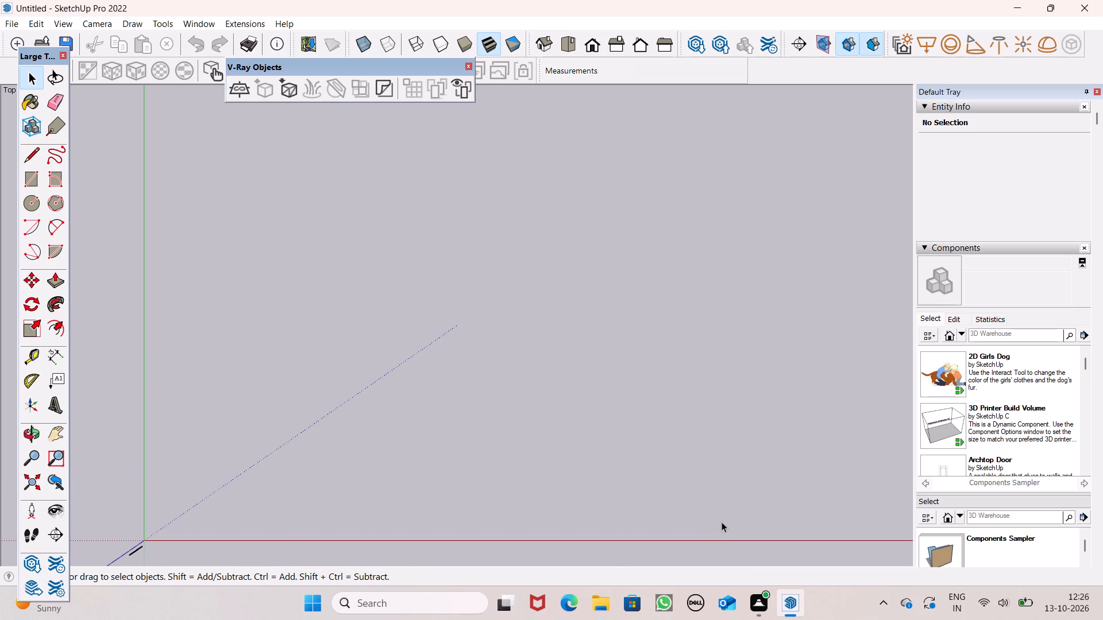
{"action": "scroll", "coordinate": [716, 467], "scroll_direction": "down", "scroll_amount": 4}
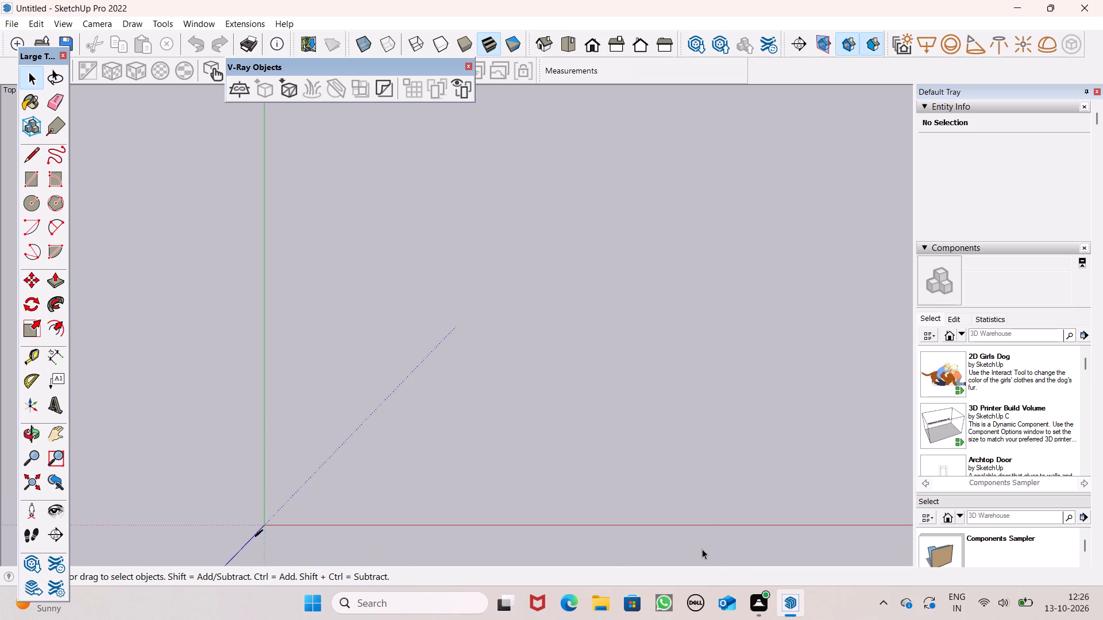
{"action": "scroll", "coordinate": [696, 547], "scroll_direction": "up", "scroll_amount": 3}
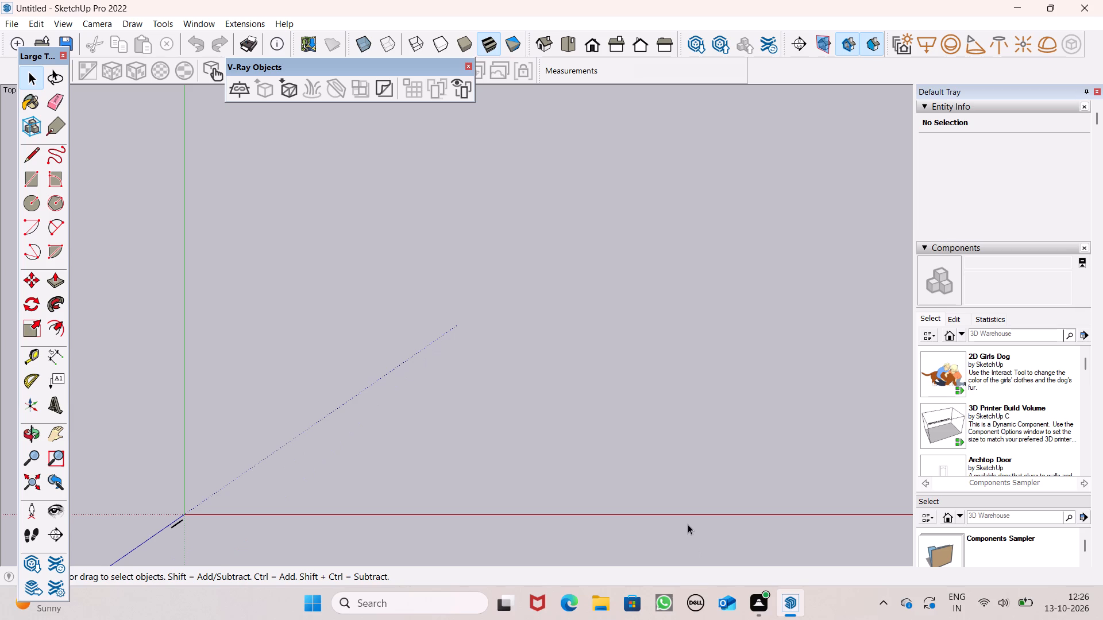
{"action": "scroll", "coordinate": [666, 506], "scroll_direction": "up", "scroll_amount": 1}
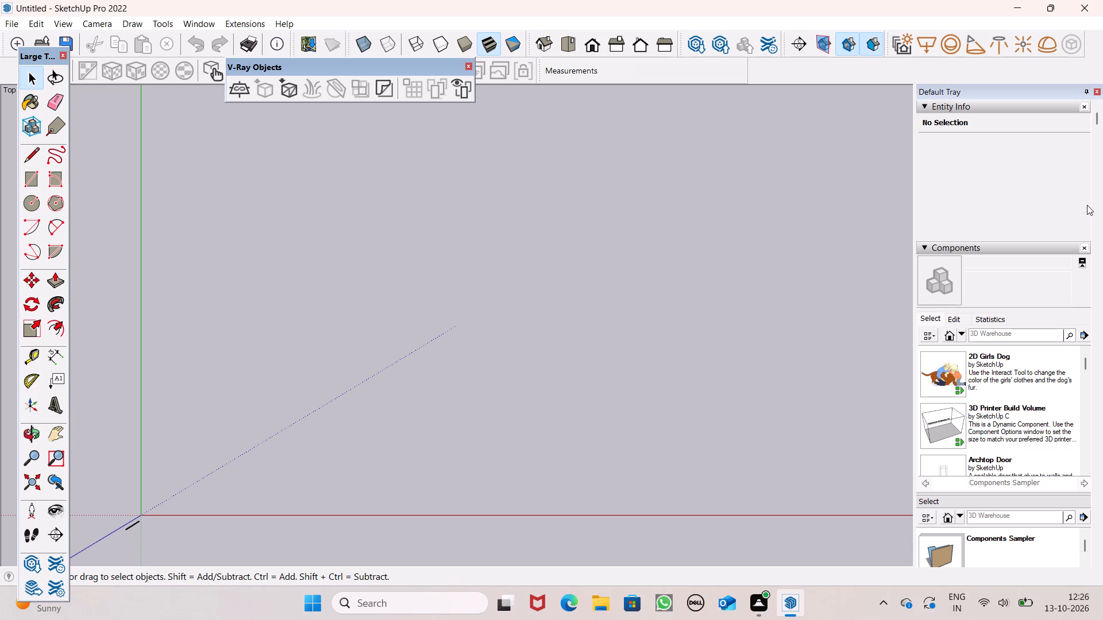
Draw a 60' by 40' rectangle on the ground plane, away from the origin between the red and green axes.
{"action": "left_click", "coordinate": [25, 182]}
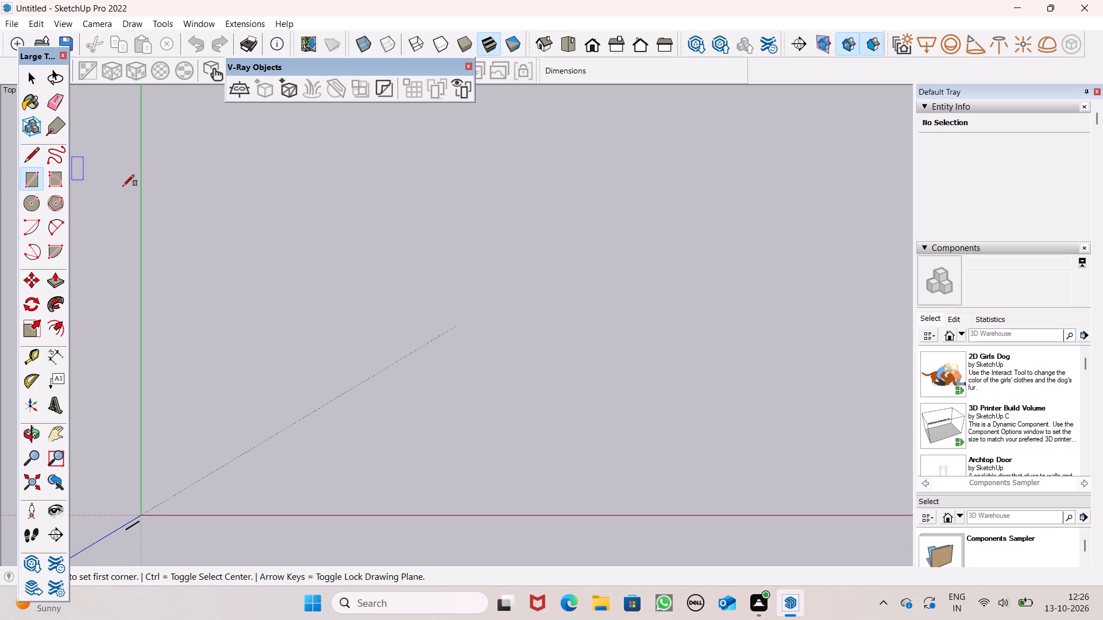
{"action": "left_click", "coordinate": [233, 202]}
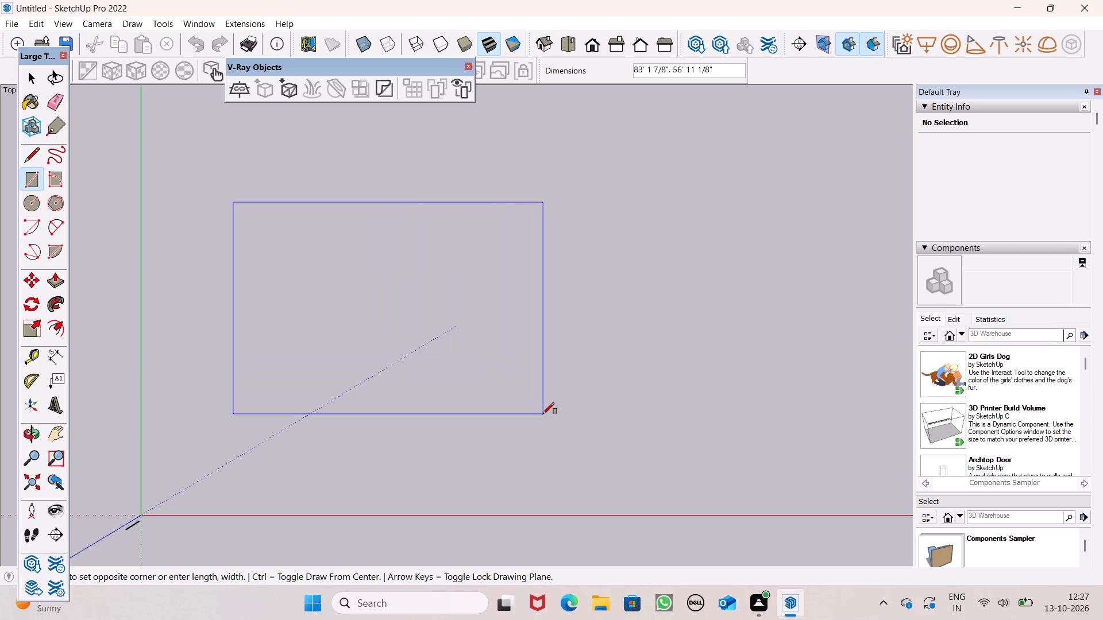
{"action": "type", "text": "60'"}
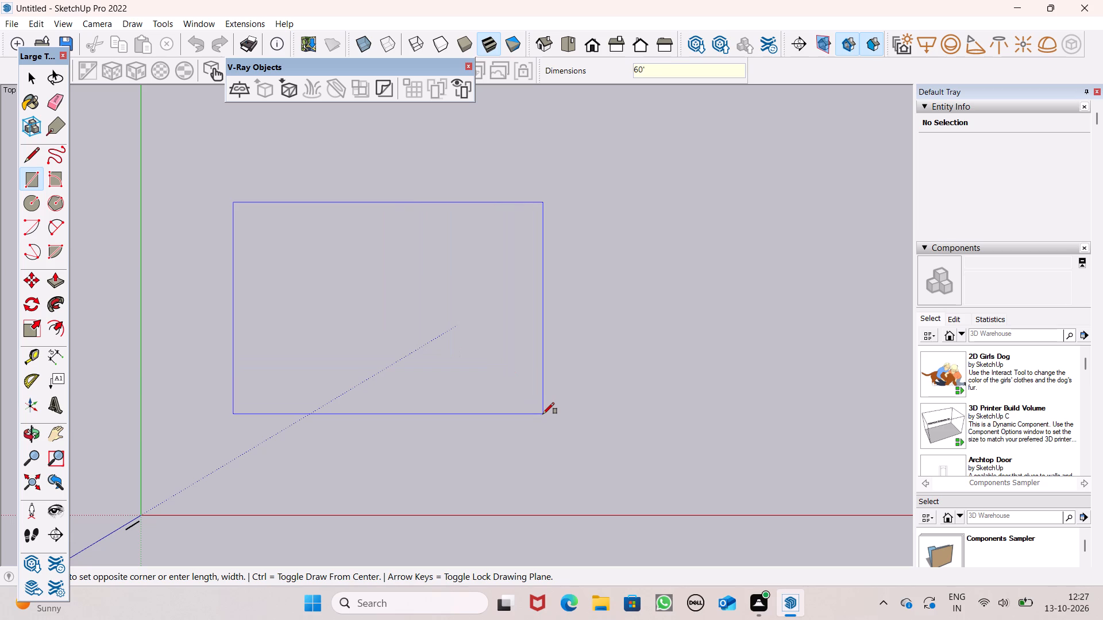
{"action": "key", "text": "comma"}
{"action": "type", "text": "40'"}
{"action": "key", "text": "Return"}
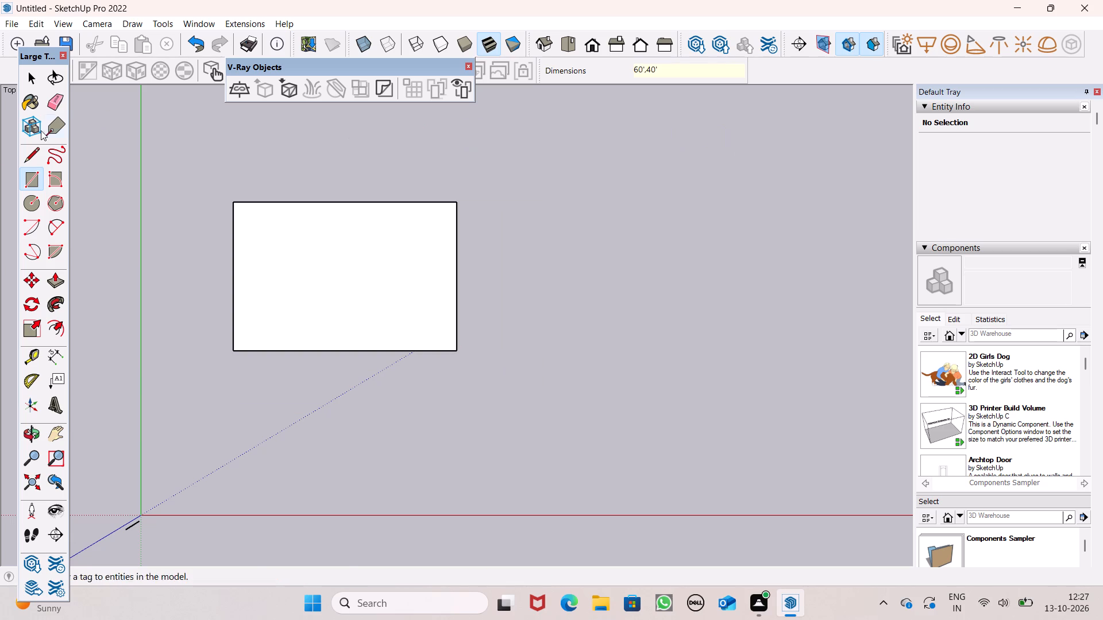
Push/Pull the rectangle's face by 1' to form a slab.
{"action": "left_click", "coordinate": [61, 323]}
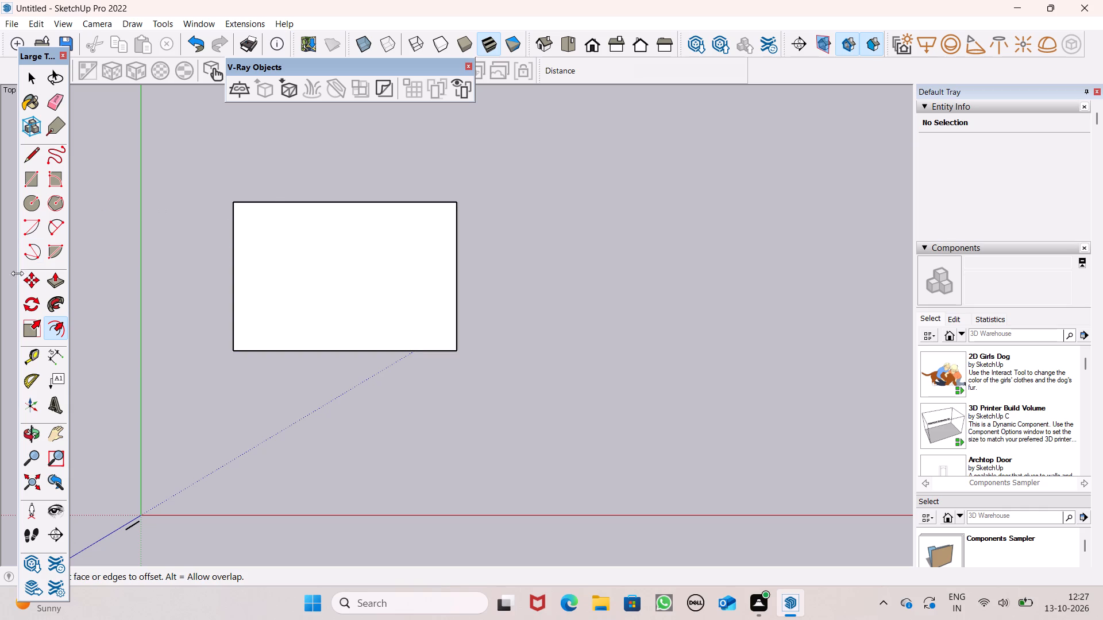
{"action": "left_click", "coordinate": [54, 286]}
{"action": "left_click", "coordinate": [307, 331]}
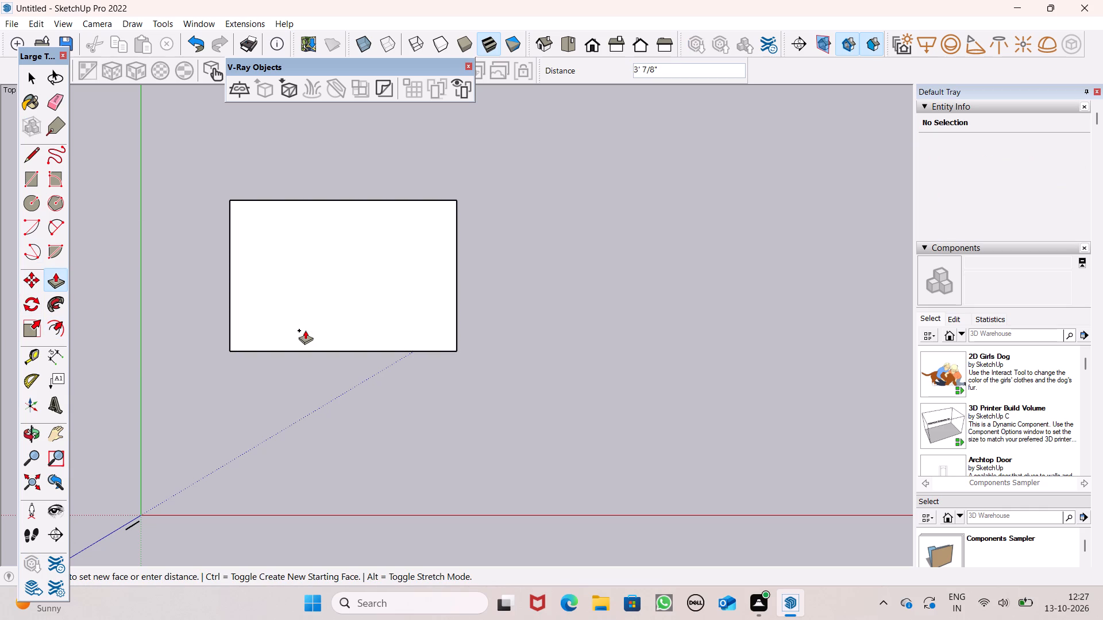
{"action": "type", "text": "1'"}
{"action": "key", "text": "Return"}
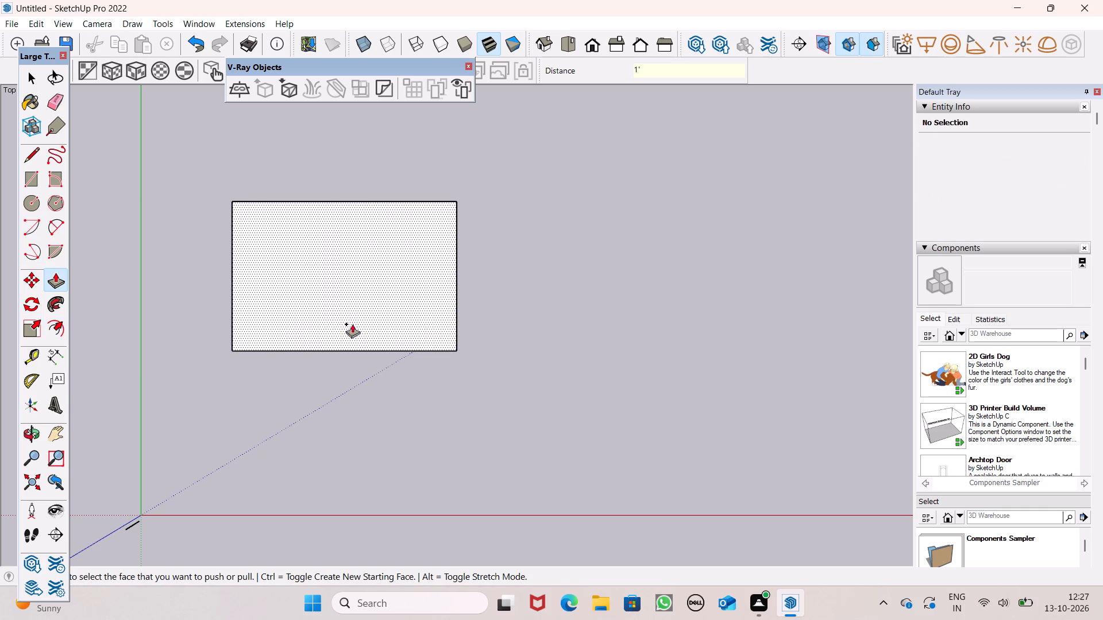
Examine the slab and its front edge from a low angle.
{"action": "scroll", "coordinate": [433, 330], "scroll_direction": "down", "scroll_amount": 2}
{"action": "middle_click_drag", "start_coordinate": [441, 351], "coordinate": [460, 153]}
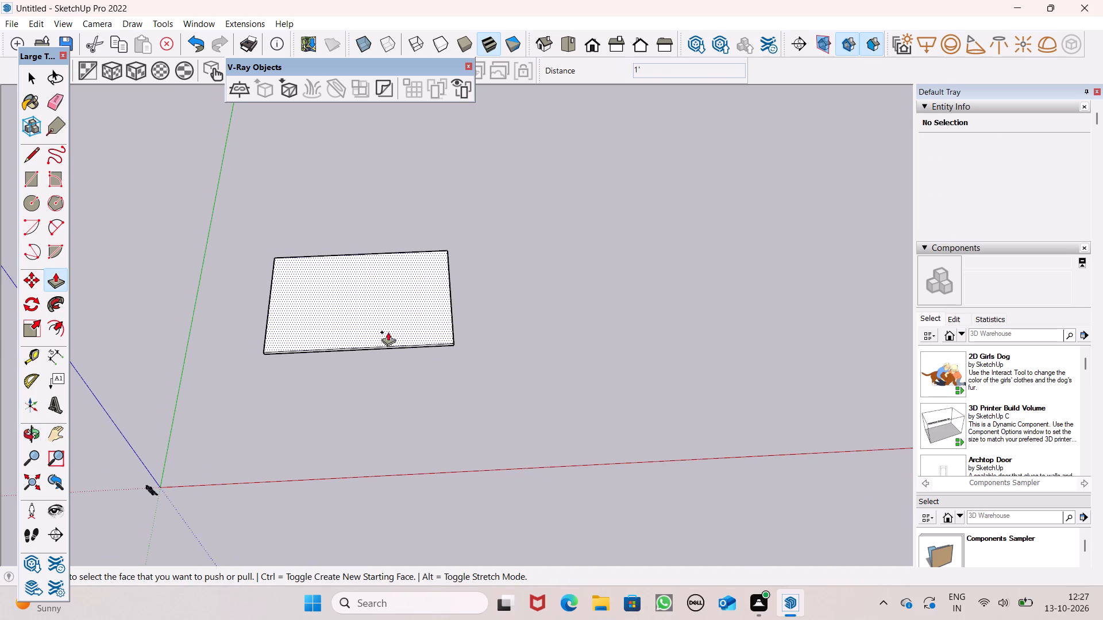
{"action": "scroll", "coordinate": [345, 325], "scroll_direction": "up", "scroll_amount": 6}
{"action": "middle_click_drag", "start_coordinate": [329, 320], "coordinate": [336, 177]}
{"action": "scroll", "coordinate": [136, 408], "scroll_direction": "up", "scroll_amount": 4}
{"action": "scroll", "coordinate": [161, 373], "scroll_direction": "down", "scroll_amount": 1}
{"action": "scroll", "coordinate": [160, 366], "scroll_direction": "up", "scroll_amount": 2}
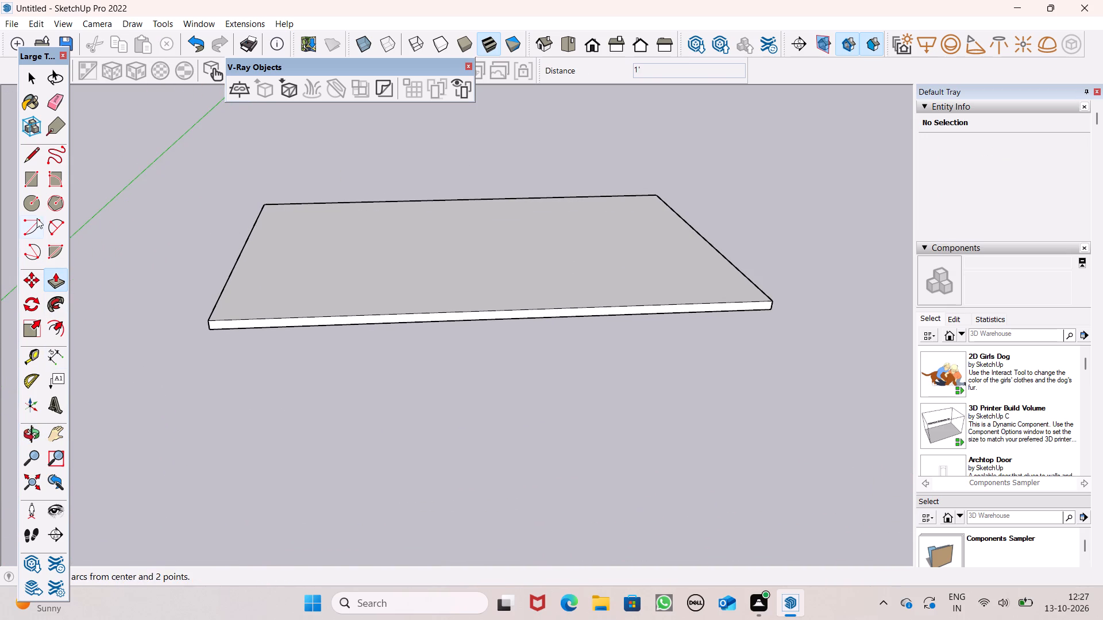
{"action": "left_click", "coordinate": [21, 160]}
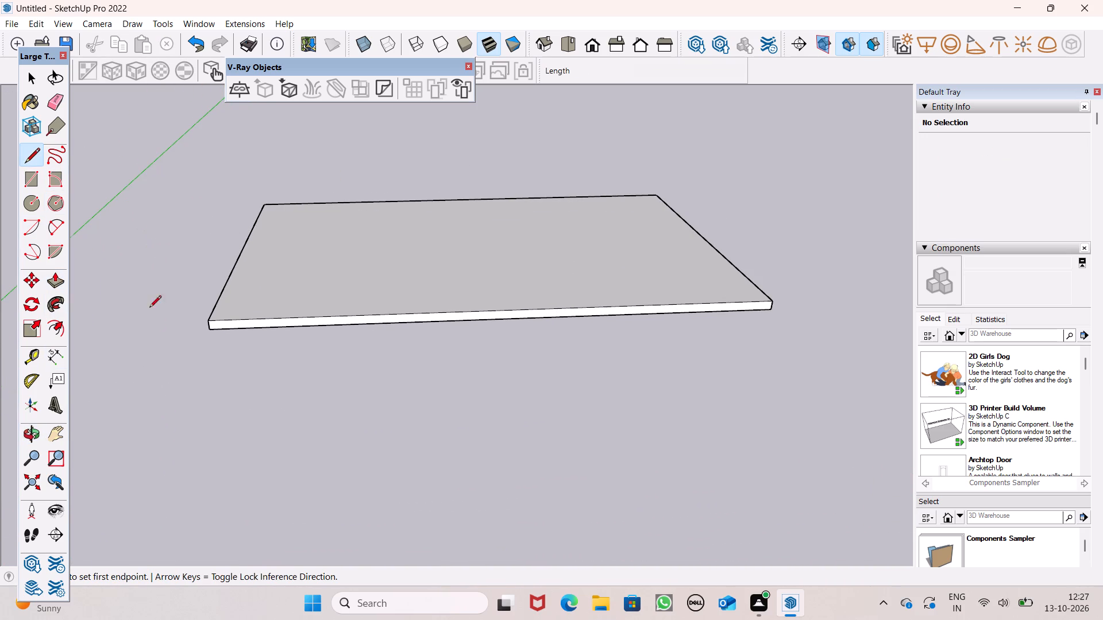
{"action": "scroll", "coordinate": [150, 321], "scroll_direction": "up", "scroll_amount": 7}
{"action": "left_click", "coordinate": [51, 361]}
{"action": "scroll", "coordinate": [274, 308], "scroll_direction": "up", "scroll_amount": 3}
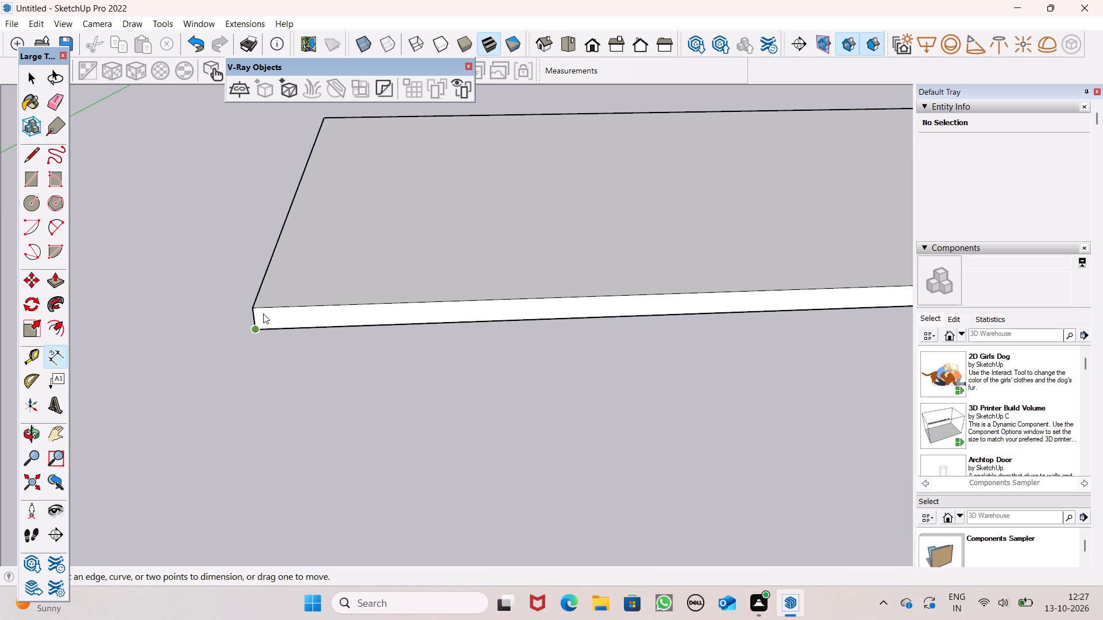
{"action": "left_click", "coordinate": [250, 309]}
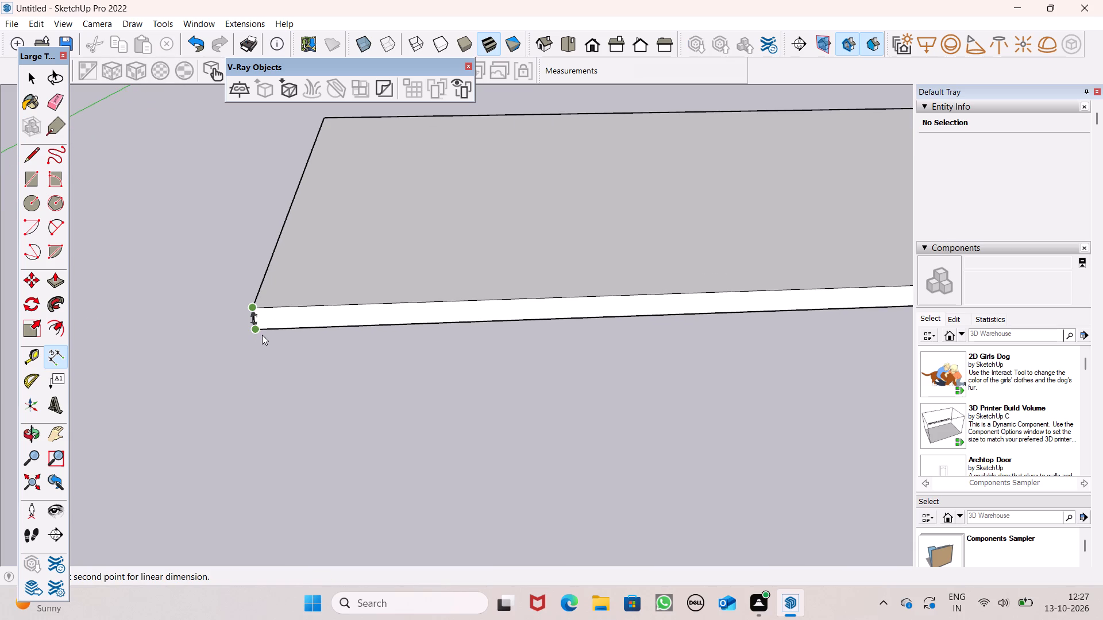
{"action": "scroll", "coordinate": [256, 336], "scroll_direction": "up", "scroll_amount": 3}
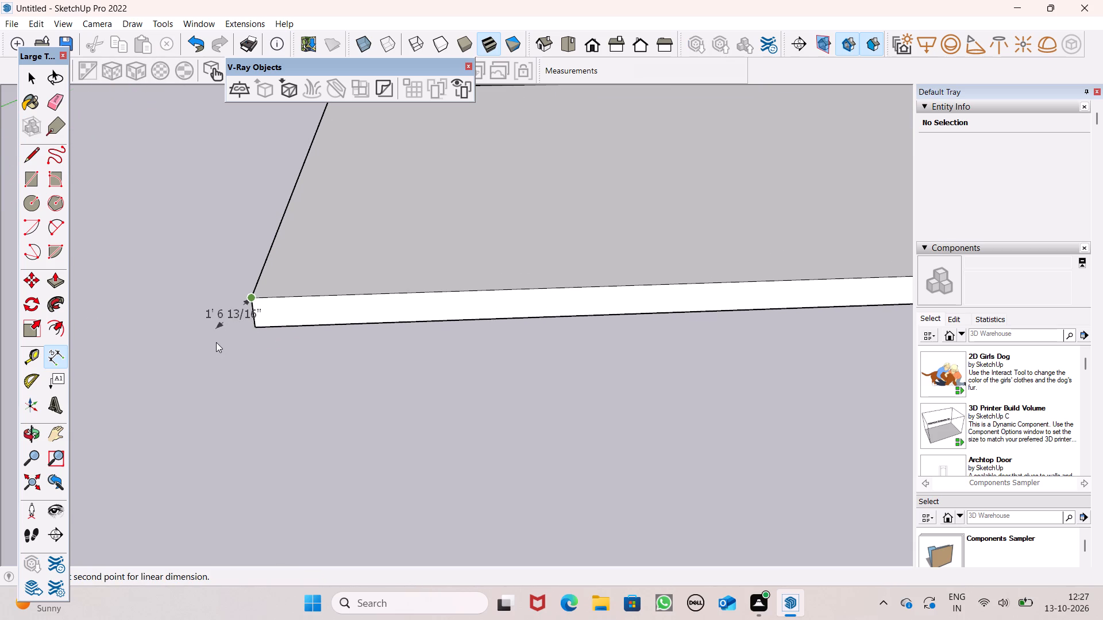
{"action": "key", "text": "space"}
Offset the slab's top face outline inward by 9" to mark the outer wall thickness.
{"action": "scroll", "coordinate": [137, 375], "scroll_direction": "down", "scroll_amount": 3}
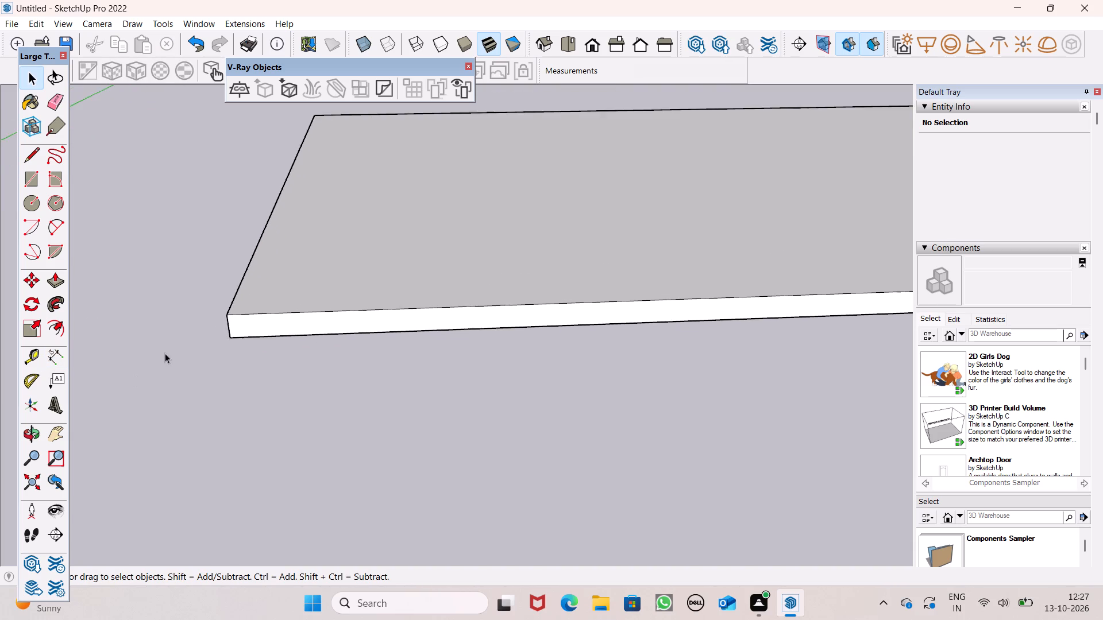
{"action": "scroll", "coordinate": [165, 352], "scroll_direction": "down", "scroll_amount": 10}
{"action": "middle_click_drag", "start_coordinate": [431, 307], "coordinate": [416, 526]}
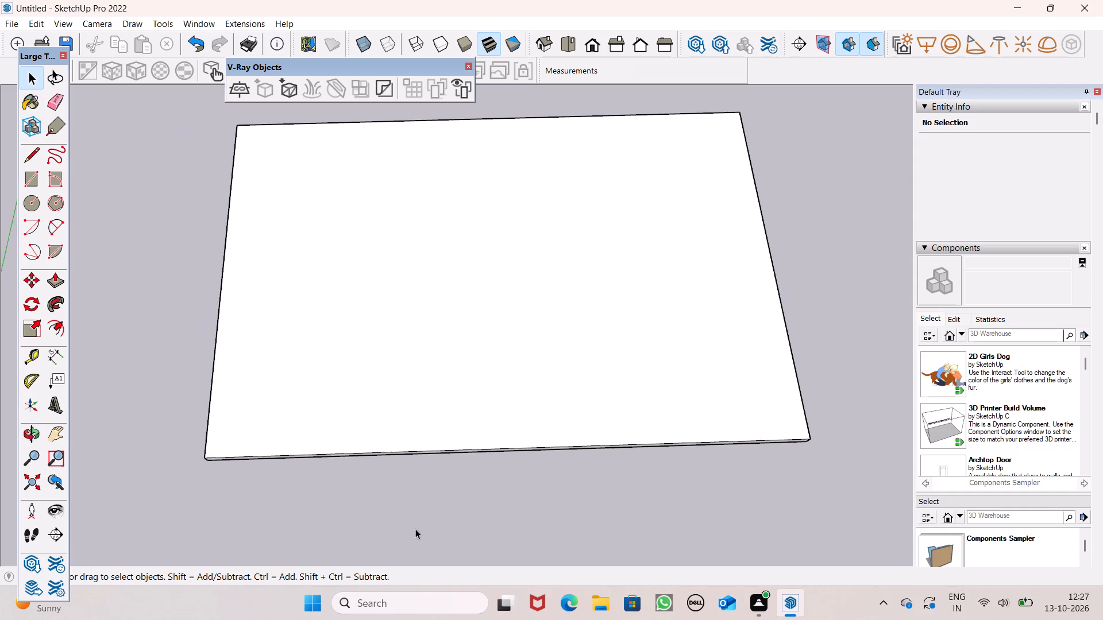
{"action": "scroll", "coordinate": [478, 423], "scroll_direction": "down", "scroll_amount": 2}
{"action": "middle_click_drag", "start_coordinate": [481, 424], "coordinate": [472, 530]}
{"action": "scroll", "coordinate": [481, 424], "scroll_direction": "up", "scroll_amount": 1}
{"action": "scroll", "coordinate": [472, 530], "scroll_direction": "up", "scroll_amount": 1}
{"action": "scroll", "coordinate": [449, 441], "scroll_direction": "down", "scroll_amount": 2}
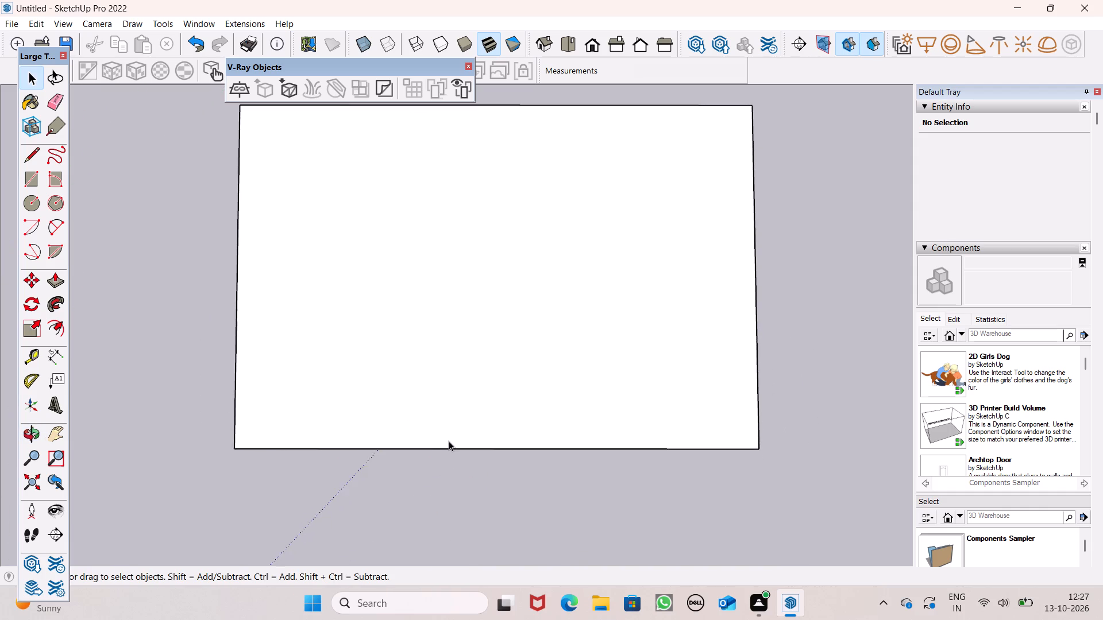
{"action": "scroll", "coordinate": [449, 441], "scroll_direction": "down", "scroll_amount": 2}
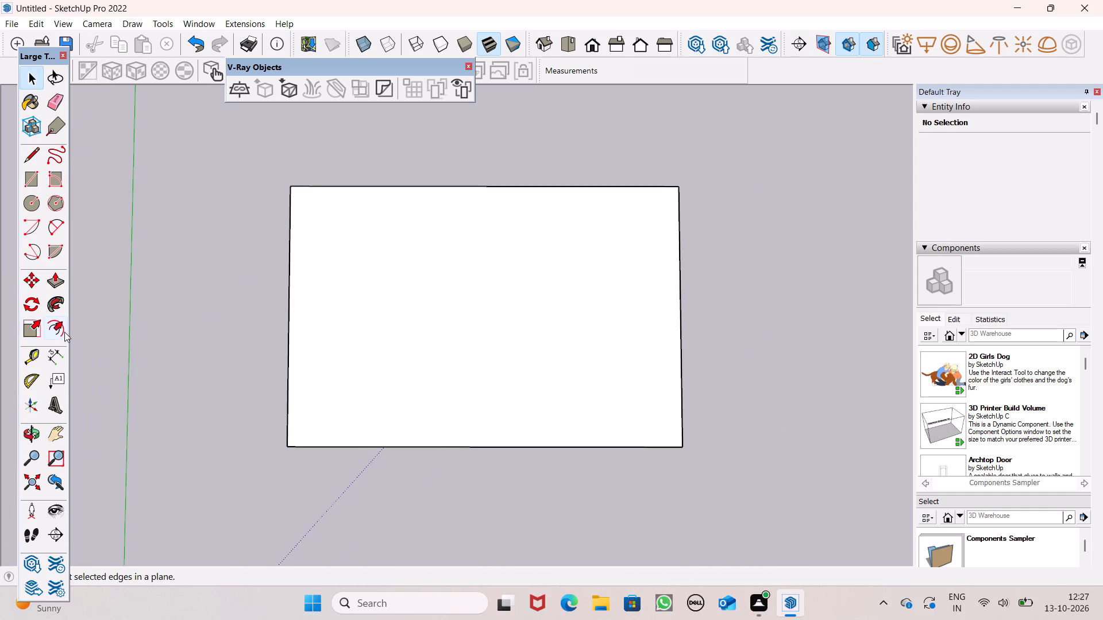
{"action": "left_click", "coordinate": [63, 330]}
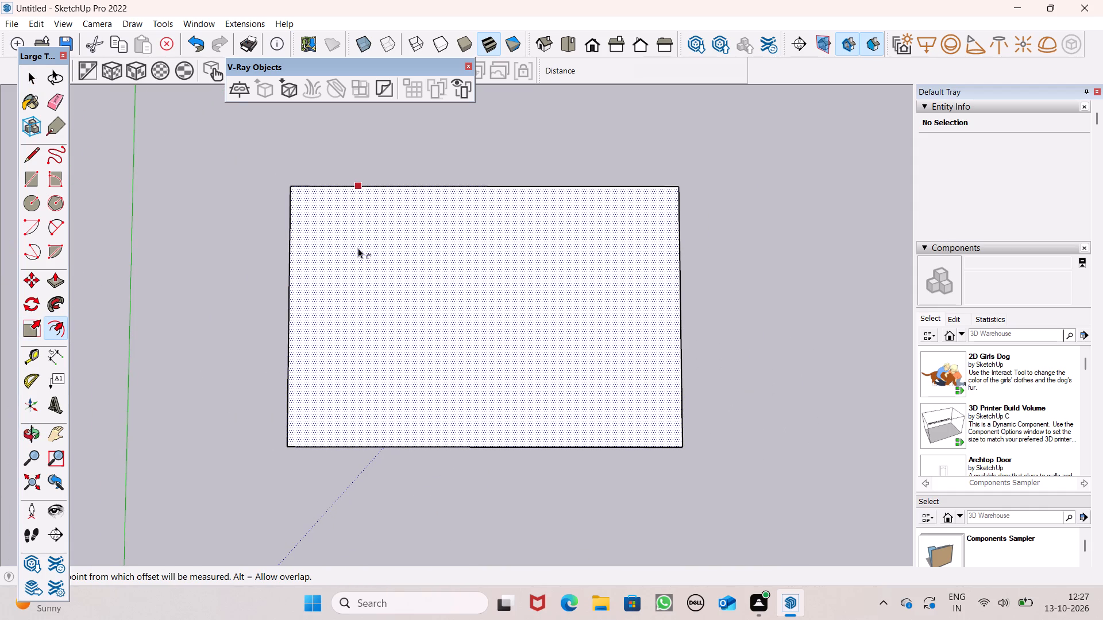
{"action": "left_click_drag", "start_coordinate": [373, 216], "coordinate": [369, 203]}
{"action": "left_click", "coordinate": [369, 203]}
{"action": "key", "text": "9"}
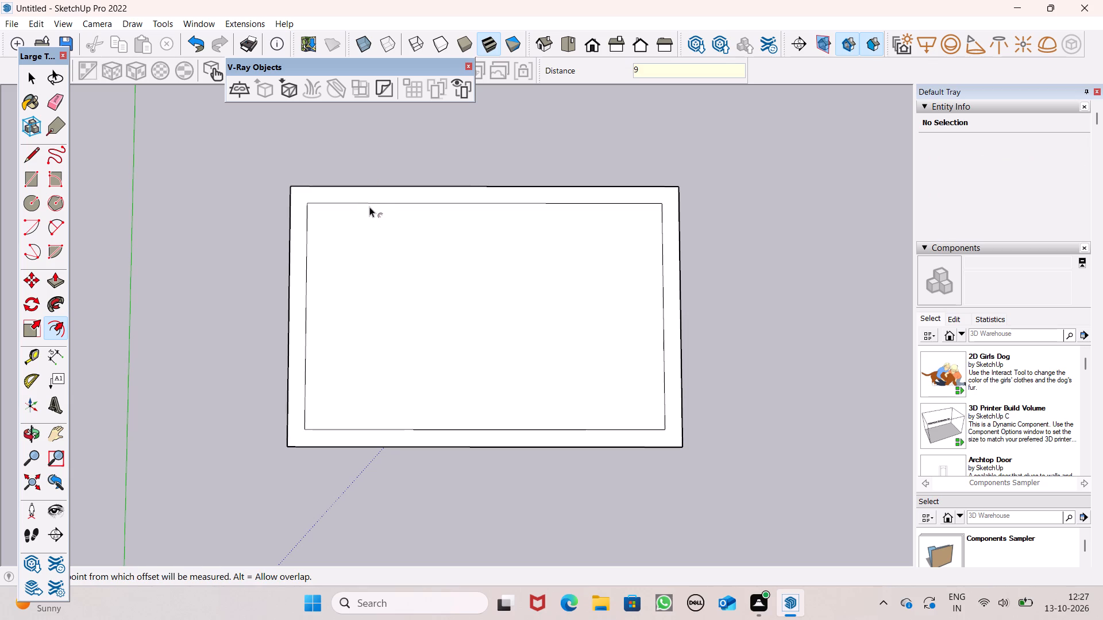
{"action": "key", "text": "shift+quotedbl"}
{"action": "key", "text": "Return"}
{"action": "key", "text": "space"}
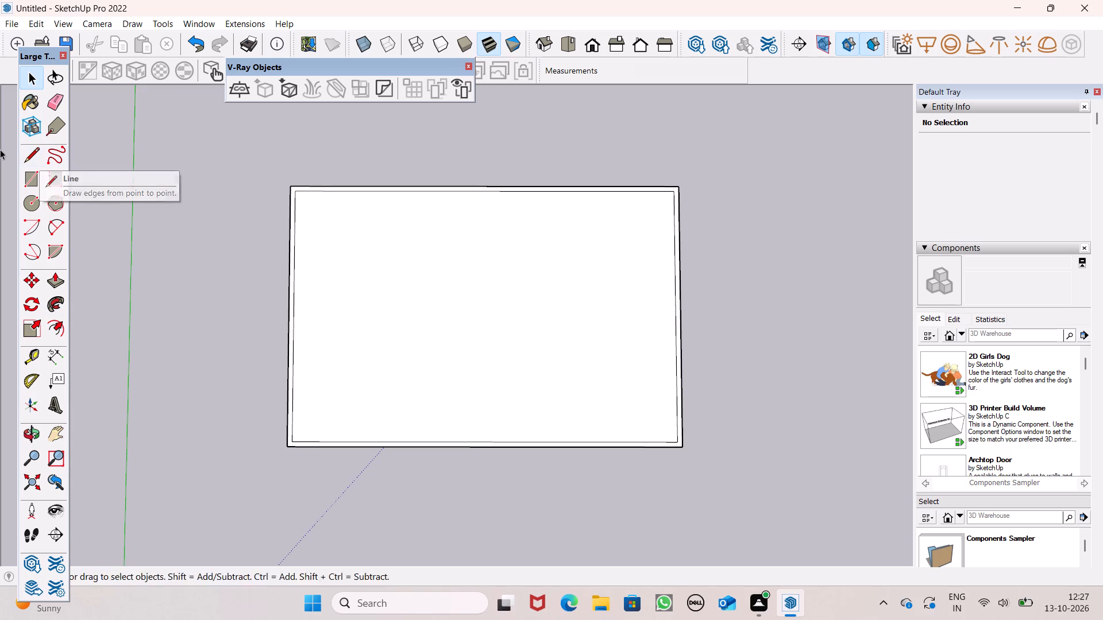
Draw a line from the offset outline's front-left inner corner straight to the slab's front outer edge.
{"action": "left_click", "coordinate": [26, 160]}
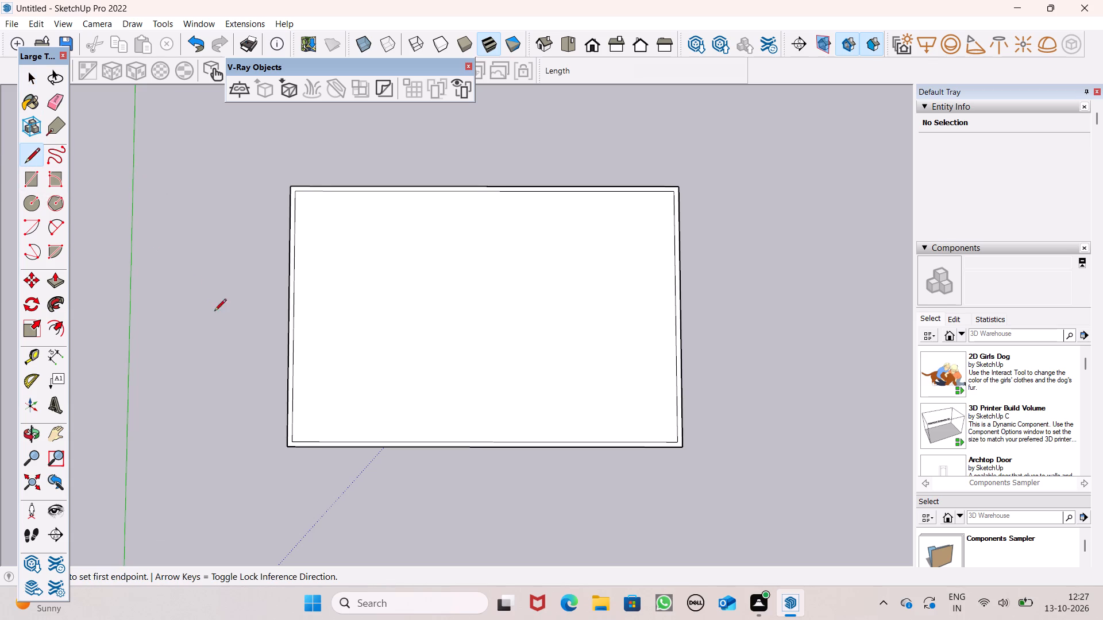
{"action": "scroll", "coordinate": [299, 421], "scroll_direction": "up", "scroll_amount": 1}
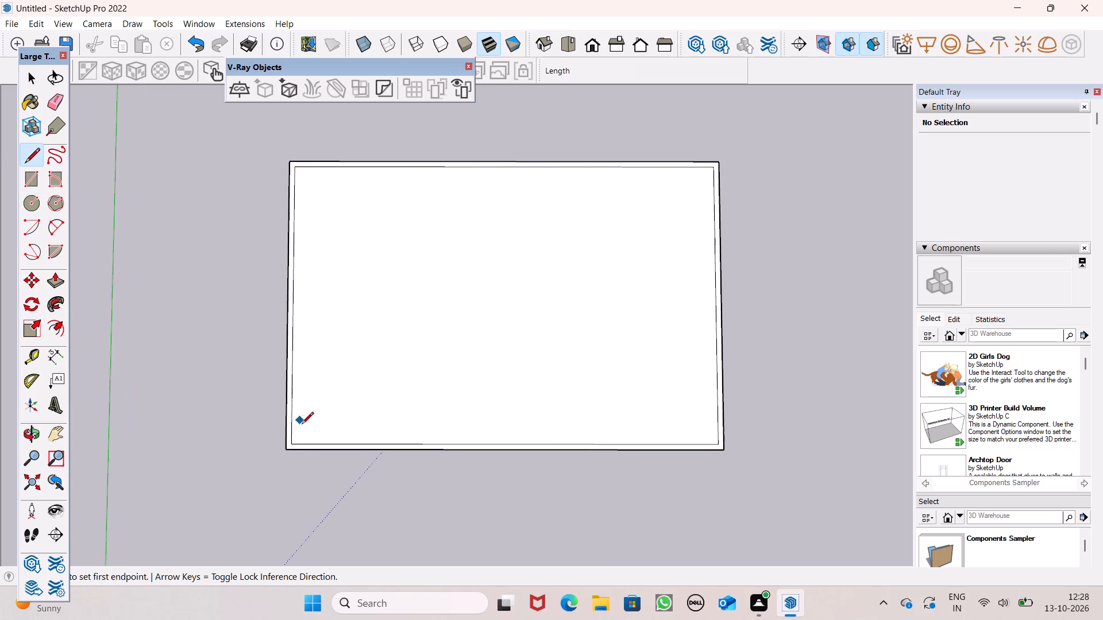
{"action": "scroll", "coordinate": [304, 479], "scroll_direction": "up", "scroll_amount": 15}
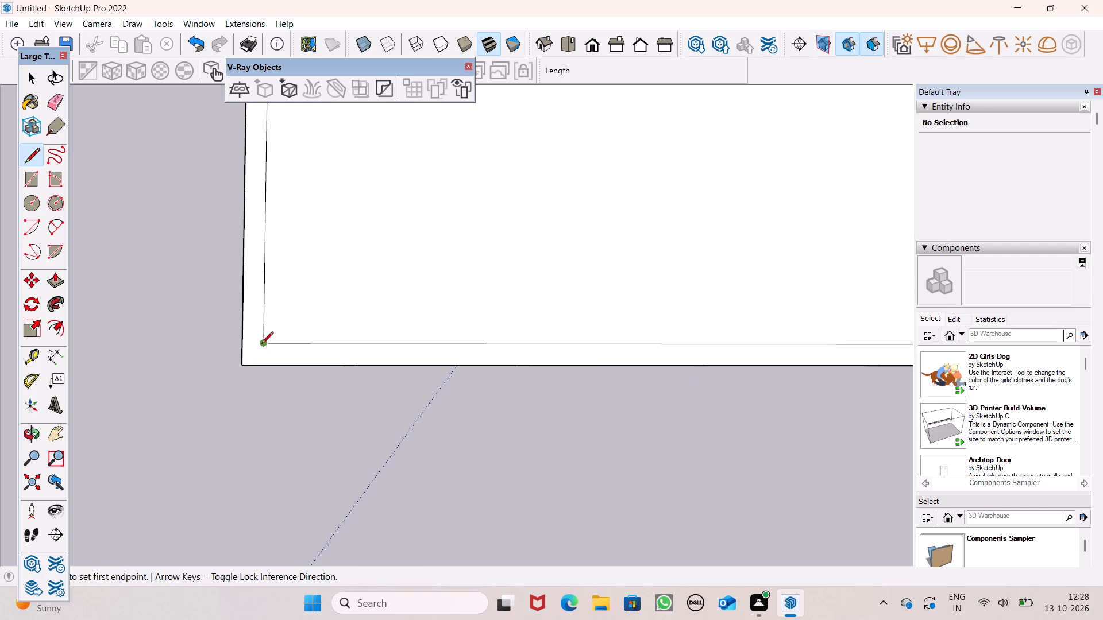
{"action": "left_click", "coordinate": [261, 342]}
{"action": "left_click", "coordinate": [260, 362]}
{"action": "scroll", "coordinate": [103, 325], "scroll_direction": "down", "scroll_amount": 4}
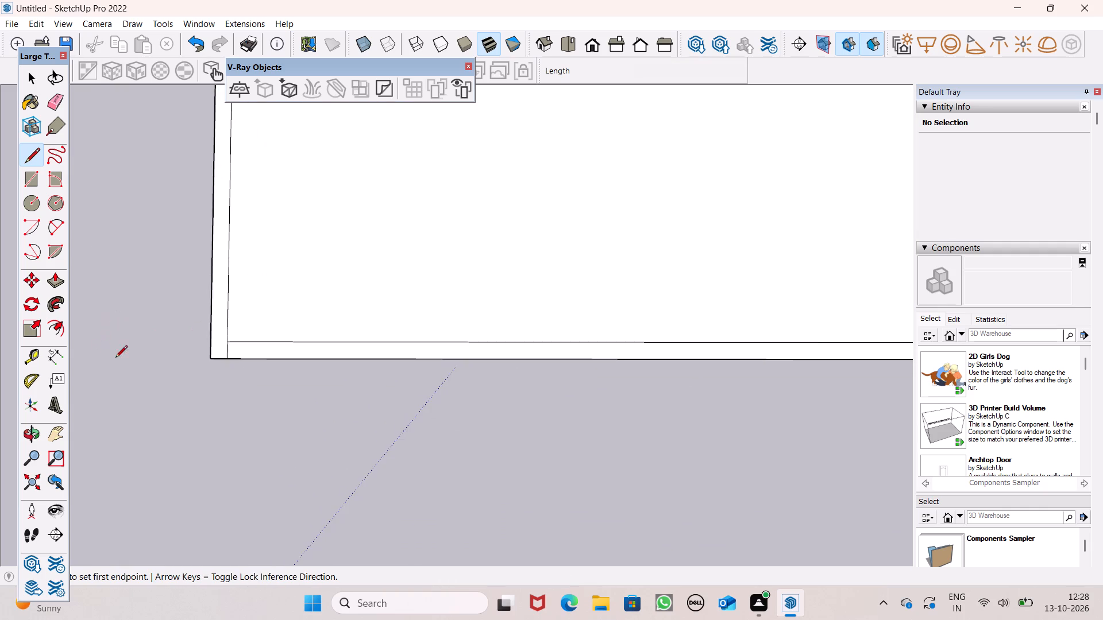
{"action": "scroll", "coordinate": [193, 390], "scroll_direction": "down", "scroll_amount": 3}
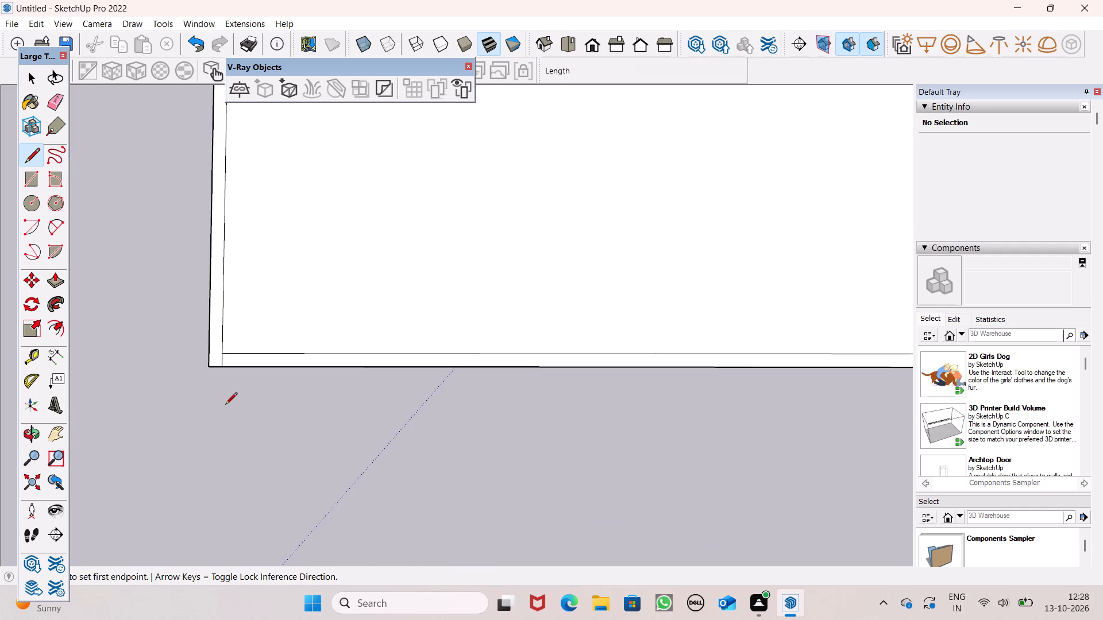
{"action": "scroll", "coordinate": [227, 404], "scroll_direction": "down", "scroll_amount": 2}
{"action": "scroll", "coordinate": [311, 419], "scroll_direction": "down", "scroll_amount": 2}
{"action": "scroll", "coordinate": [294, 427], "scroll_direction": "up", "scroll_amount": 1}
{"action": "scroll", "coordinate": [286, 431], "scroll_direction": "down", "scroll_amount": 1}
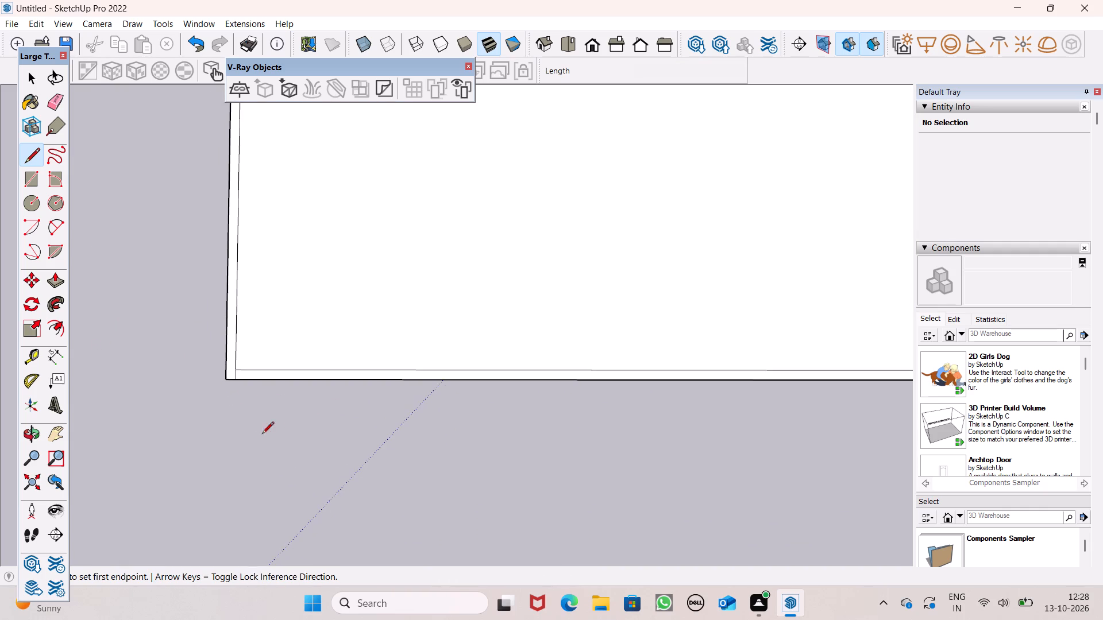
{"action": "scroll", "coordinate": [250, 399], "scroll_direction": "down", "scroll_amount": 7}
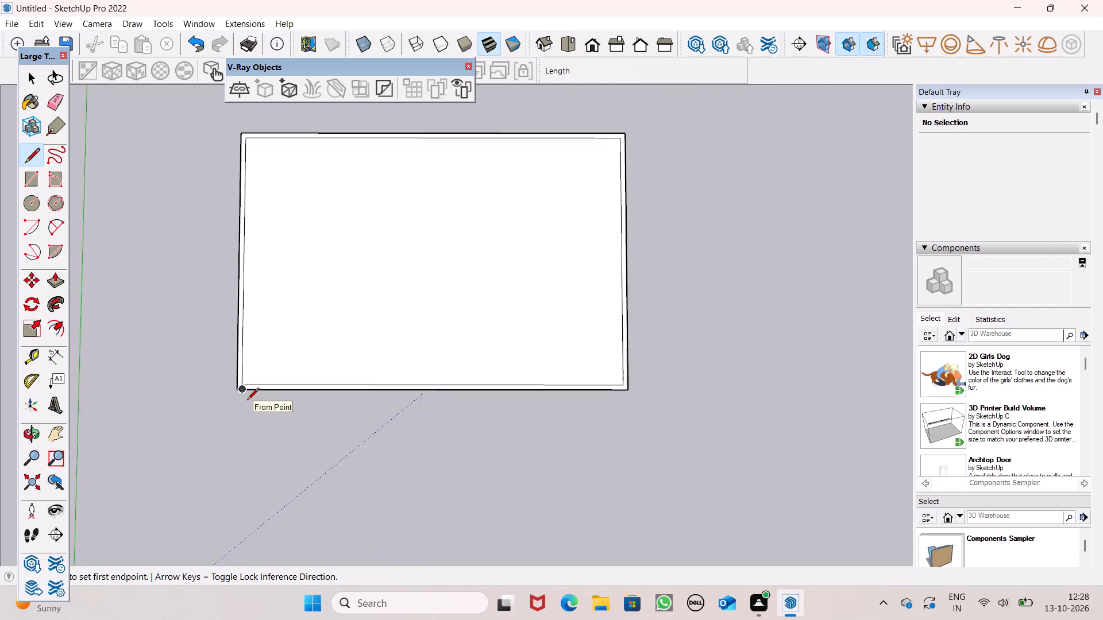
Draw a 9" line from the offset outline's front-right inner corner straight to the slab's front outer edge.
{"action": "scroll", "coordinate": [247, 401], "scroll_direction": "down", "scroll_amount": 2}
{"action": "scroll", "coordinate": [578, 384], "scroll_direction": "up", "scroll_amount": 20}
{"action": "left_click", "coordinate": [614, 387]}
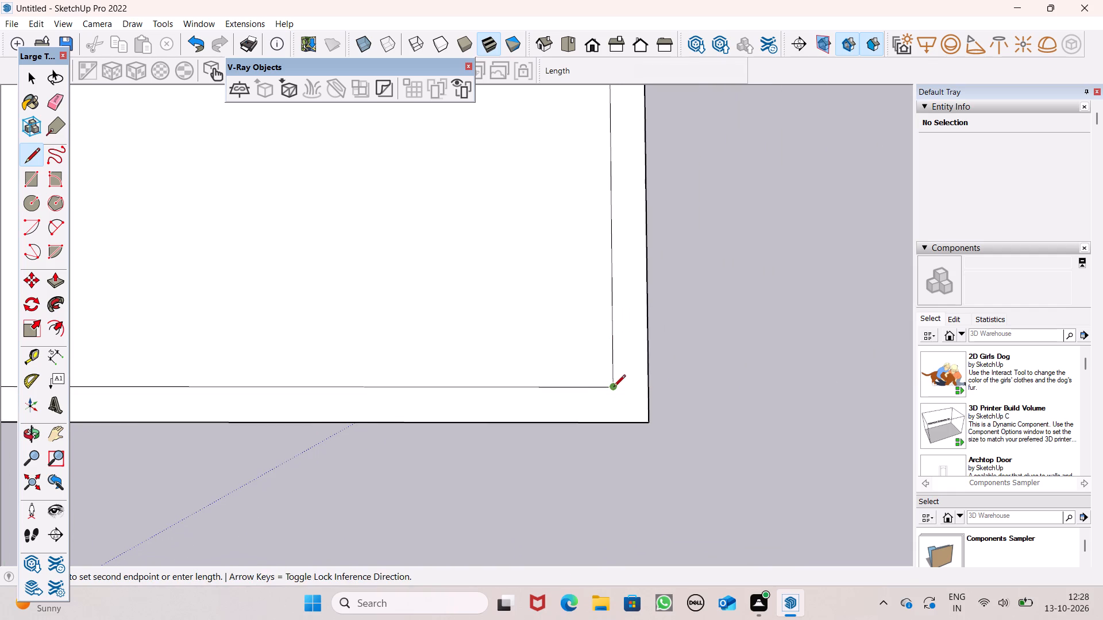
{"action": "left_click", "coordinate": [610, 421]}
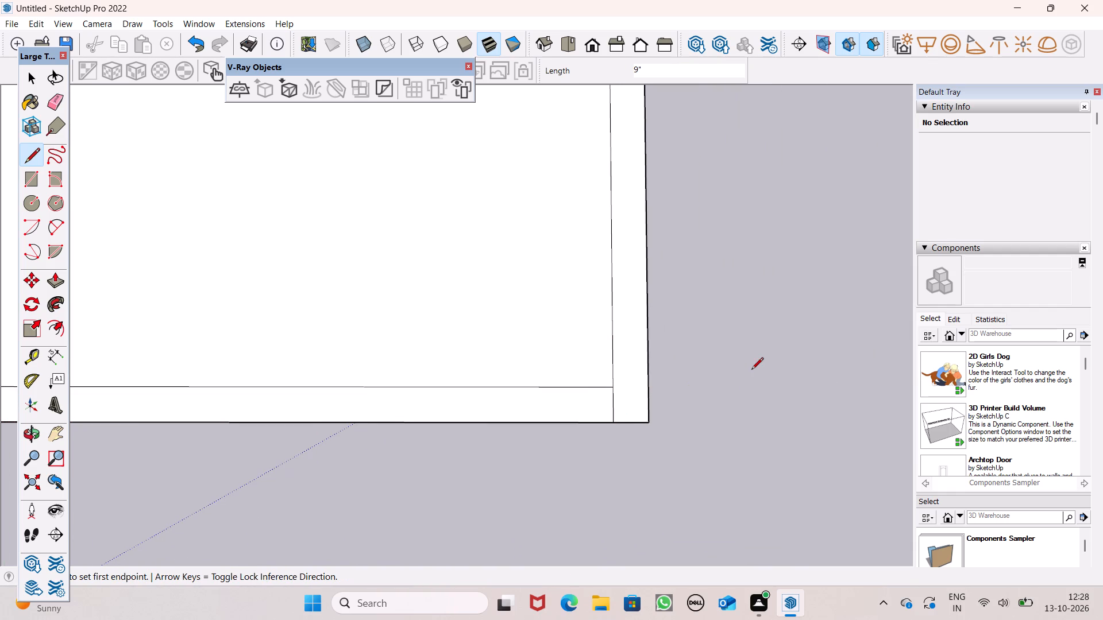
{"action": "key", "text": "space"}
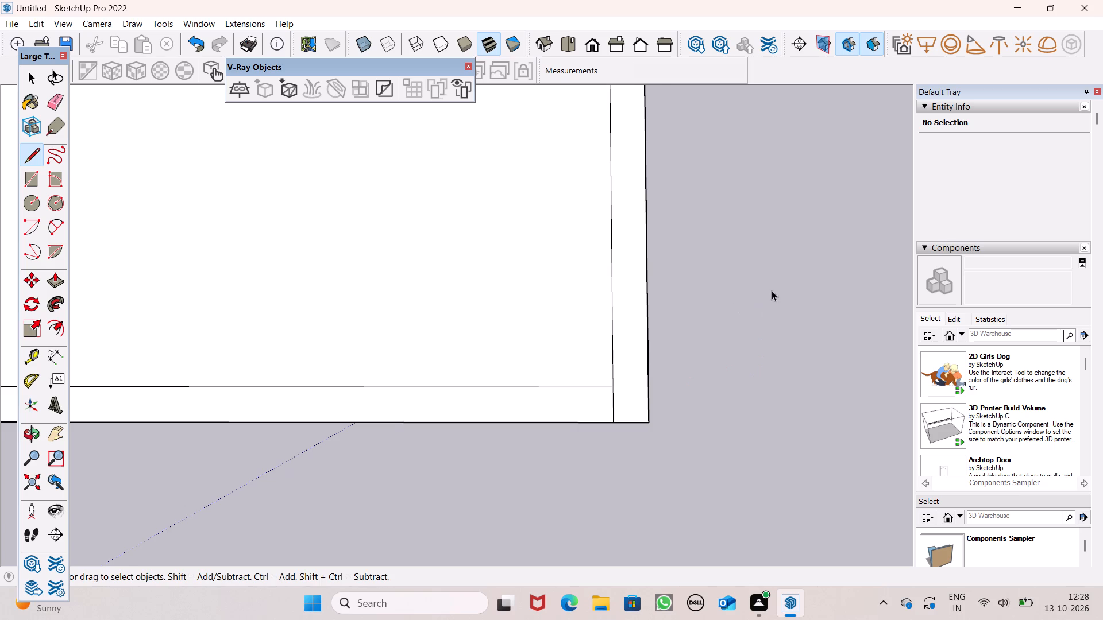
Switch to the standard top view showing the whole slab.
{"action": "scroll", "coordinate": [736, 339], "scroll_direction": "down", "scroll_amount": 8}
{"action": "scroll", "coordinate": [722, 396], "scroll_direction": "down", "scroll_amount": 6}
{"action": "scroll", "coordinate": [722, 418], "scroll_direction": "up", "scroll_amount": 1}
{"action": "scroll", "coordinate": [727, 422], "scroll_direction": "down", "scroll_amount": 9}
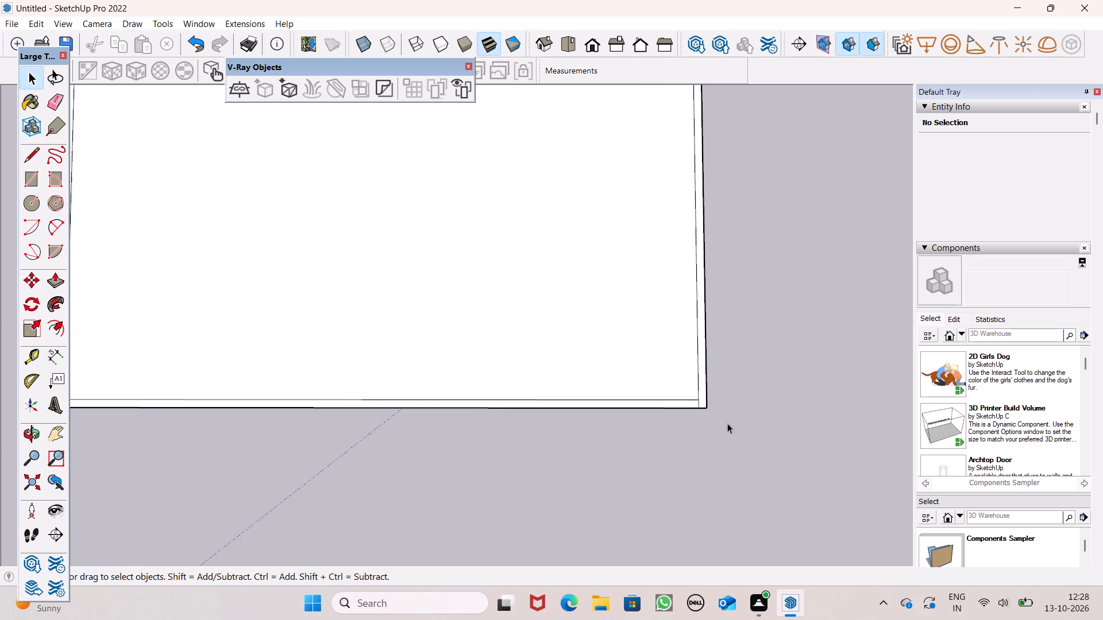
{"action": "scroll", "coordinate": [727, 423], "scroll_direction": "down", "scroll_amount": 9}
{"action": "middle_click_drag", "start_coordinate": [707, 439], "coordinate": [719, 463]}
{"action": "middle_click_drag", "start_coordinate": [640, 419], "coordinate": [612, 439]}
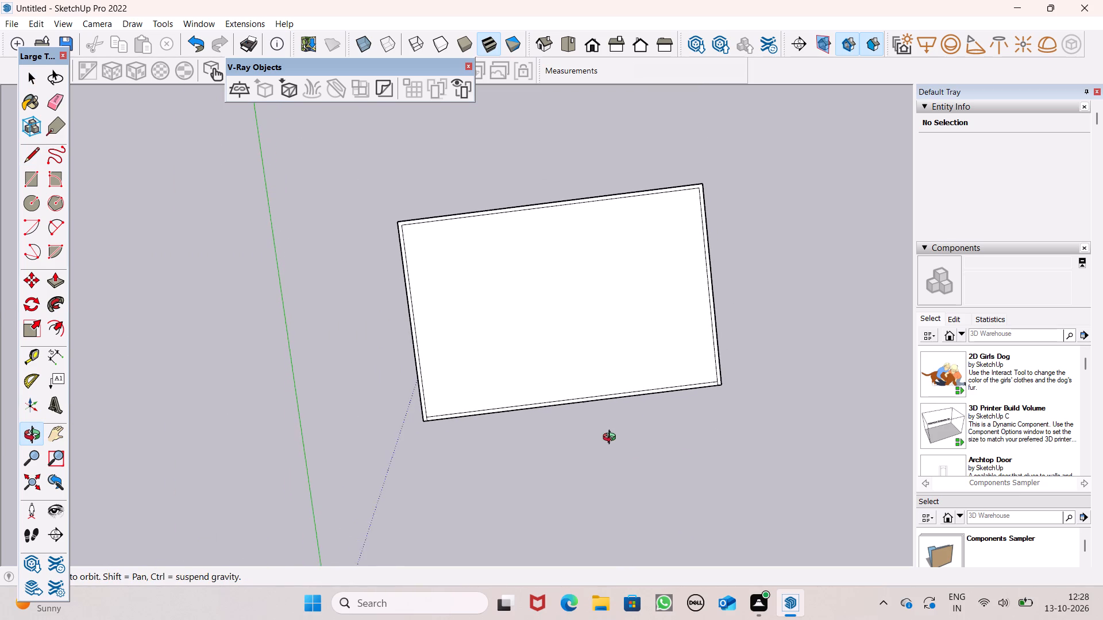
{"action": "middle_click_drag", "start_coordinate": [612, 439], "coordinate": [606, 442]}
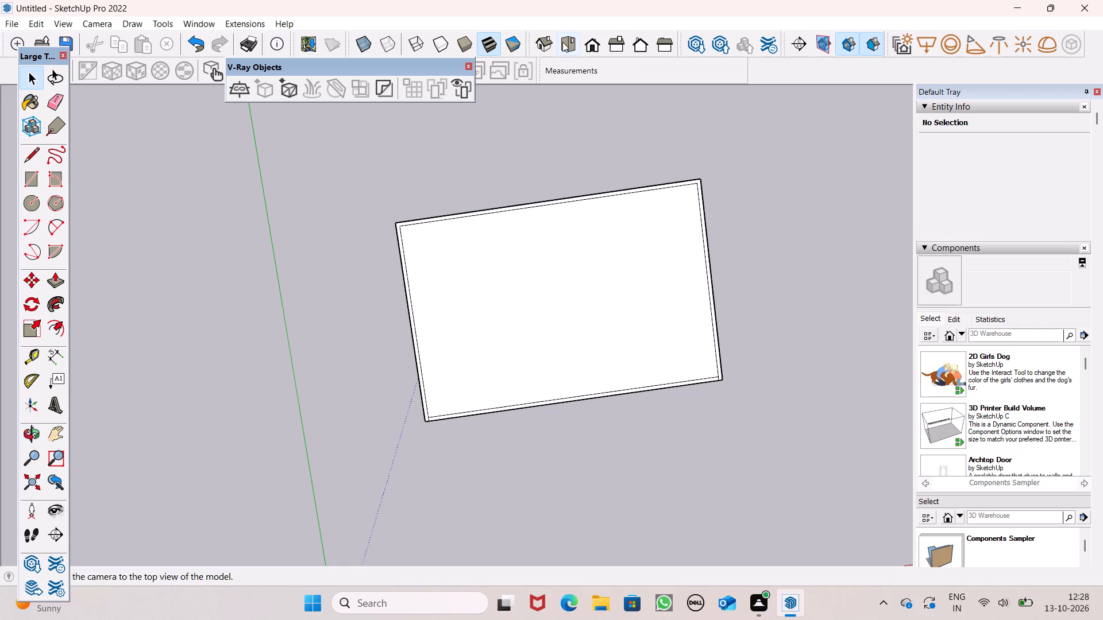
{"action": "left_click", "coordinate": [562, 40]}
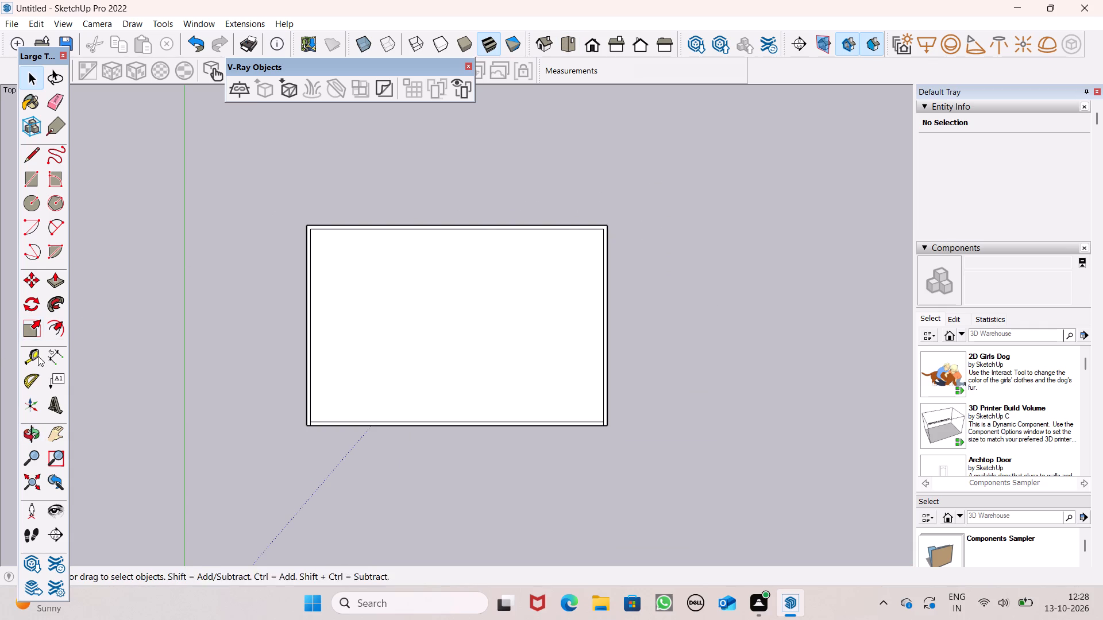
Place a guide about 25' 6" inward from the right inner wall line, plus a parallel guide 9" further left.
{"action": "left_click", "coordinate": [32, 361]}
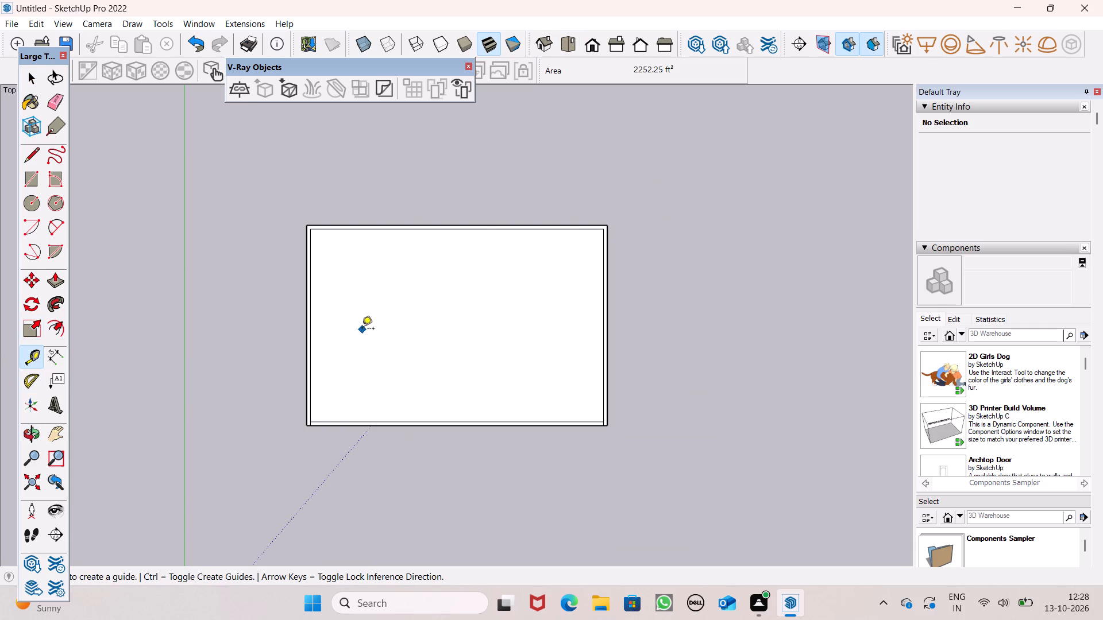
{"action": "scroll", "coordinate": [515, 261], "scroll_direction": "up", "scroll_amount": 1}
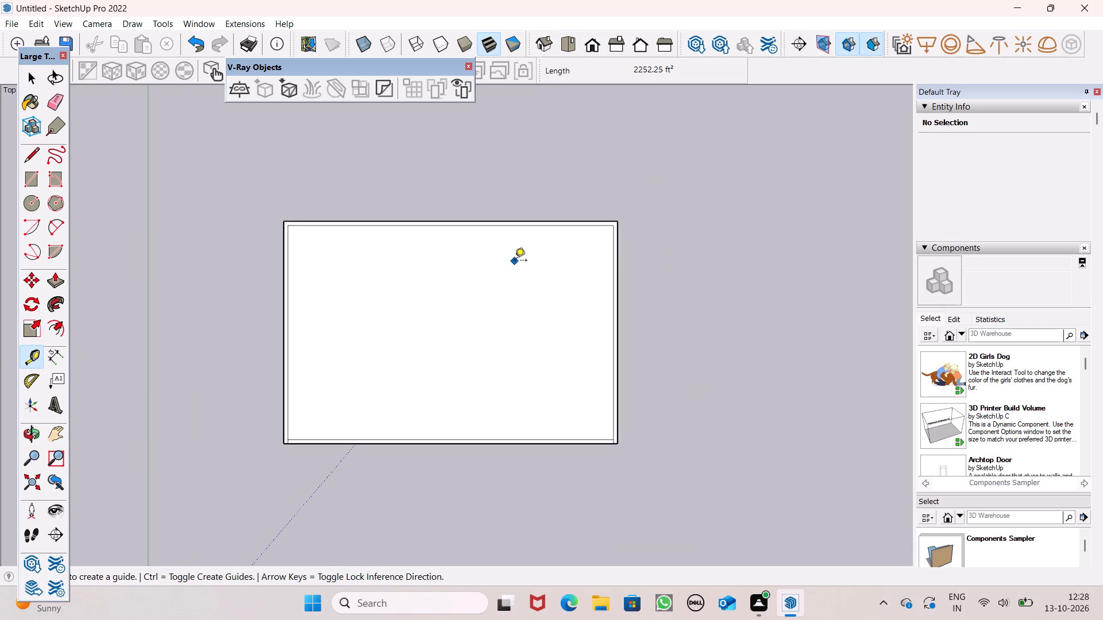
{"action": "scroll", "coordinate": [515, 261], "scroll_direction": "up", "scroll_amount": 1}
{"action": "left_click", "coordinate": [623, 363]}
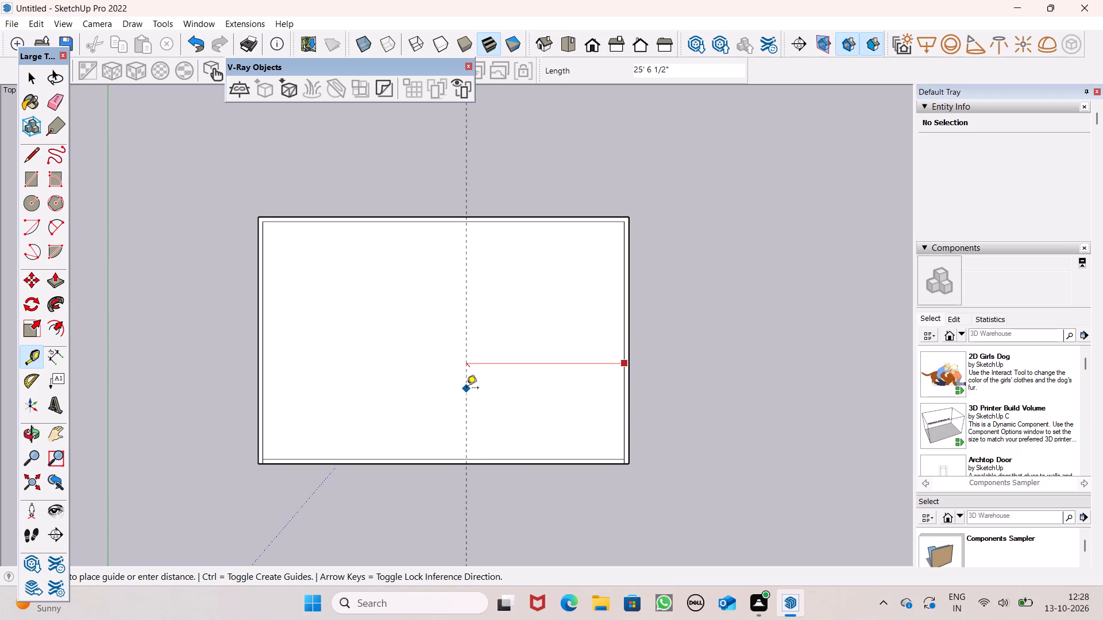
{"action": "left_click", "coordinate": [466, 389]}
{"action": "left_click", "coordinate": [466, 389]}
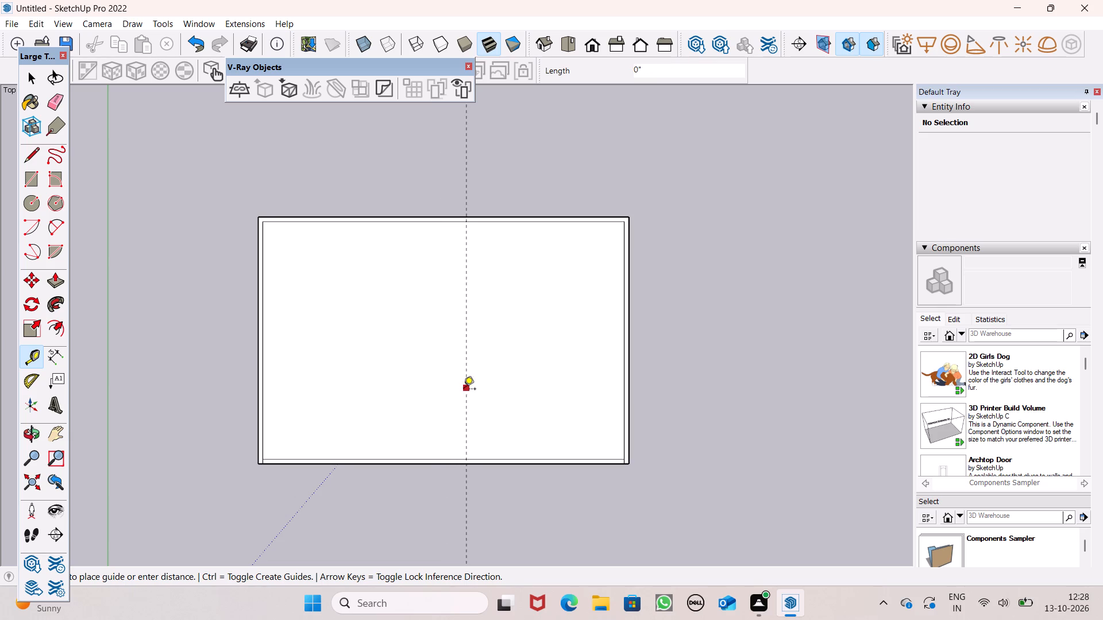
{"action": "key", "text": "9"}
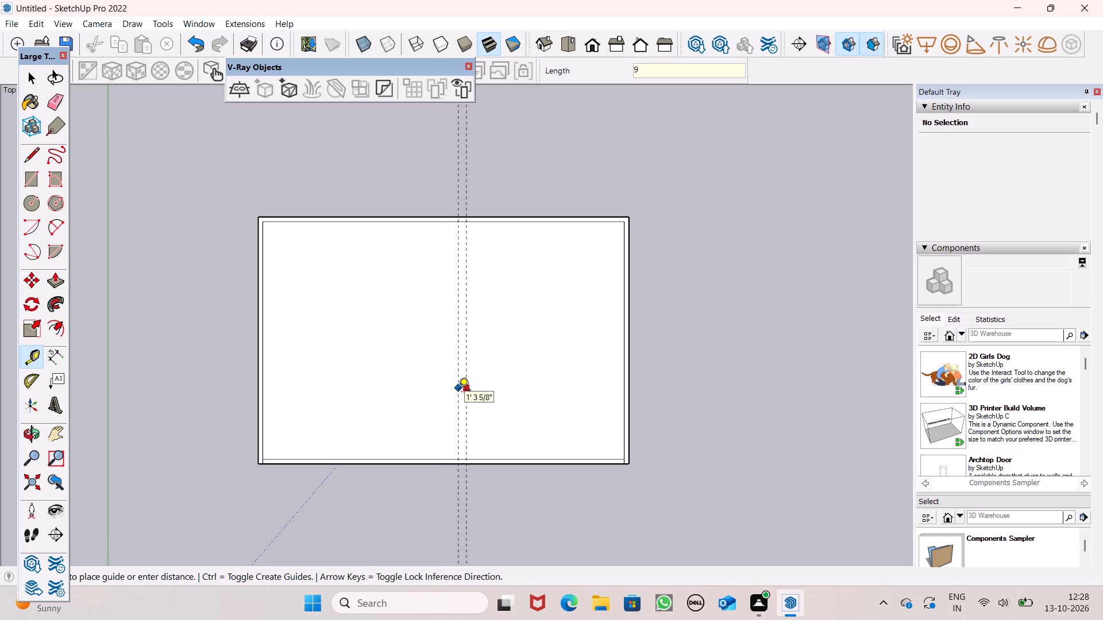
{"action": "key", "text": "shift+quotedbl"}
{"action": "key", "text": "Return"}
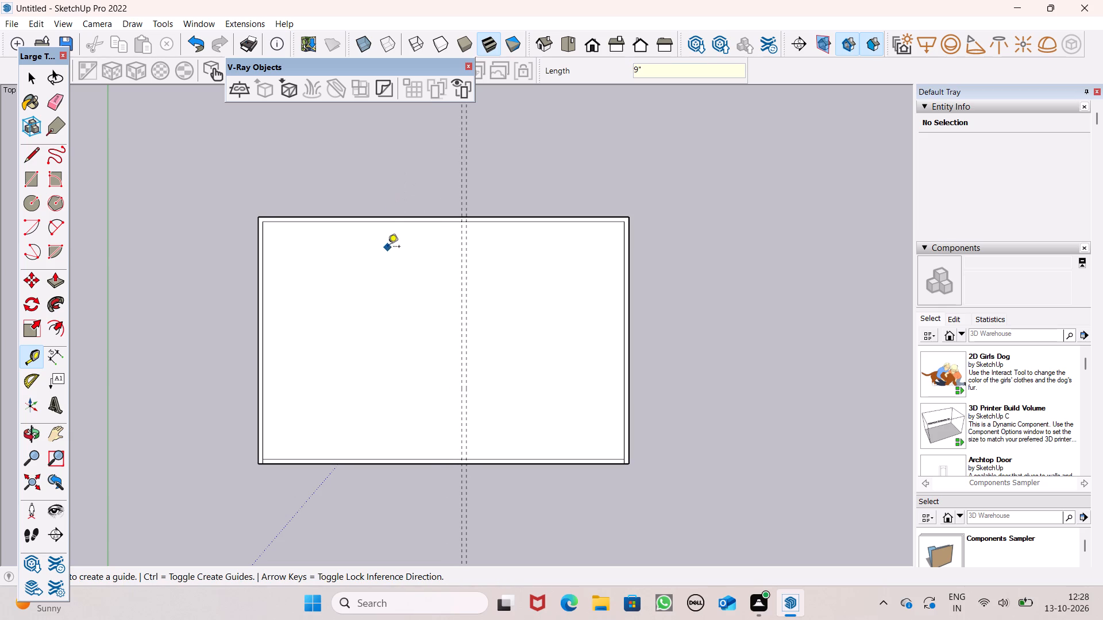
Place a guide about 16' 5" inward from the back inner wall line, plus a parallel guide 9" closer to the front.
{"action": "left_click", "coordinate": [385, 221]}
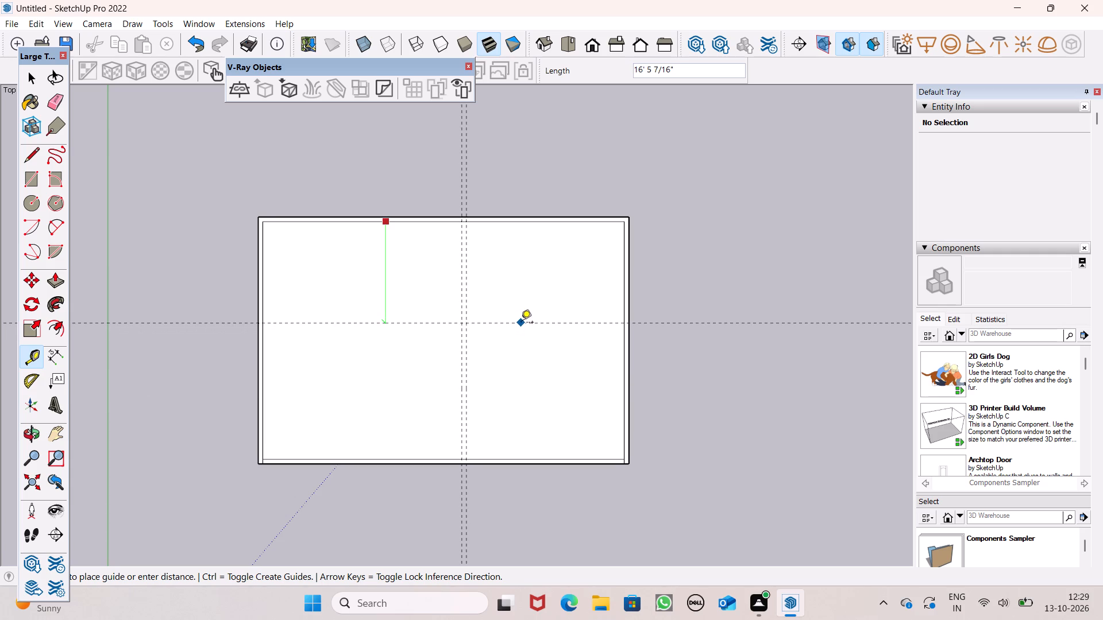
{"action": "left_click", "coordinate": [521, 323]}
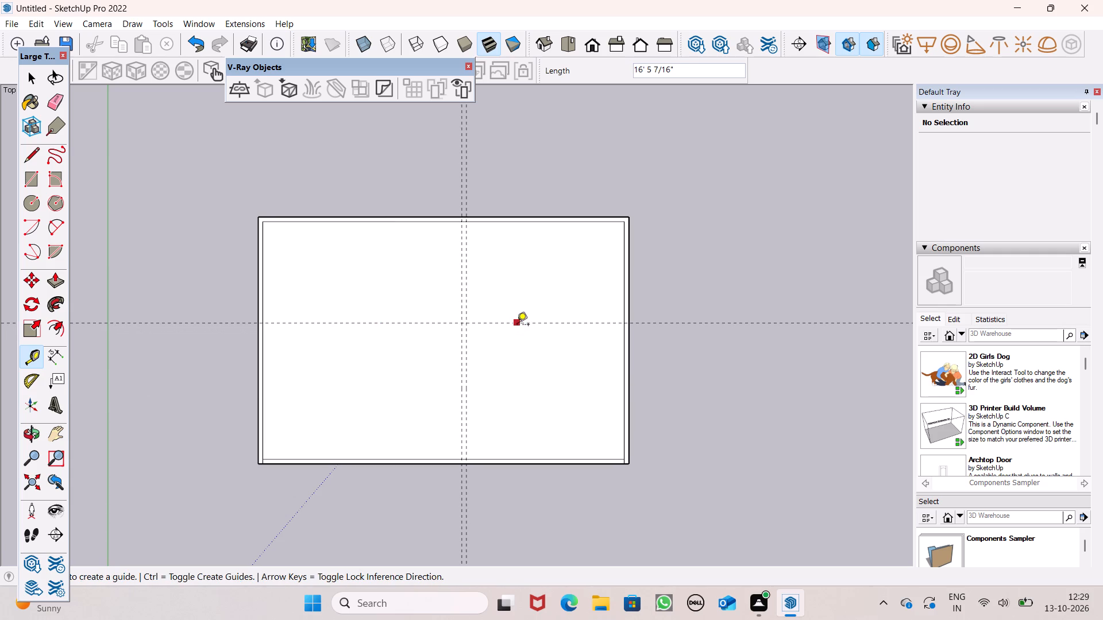
{"action": "left_click", "coordinate": [516, 325]}
{"action": "key", "text": "9"}
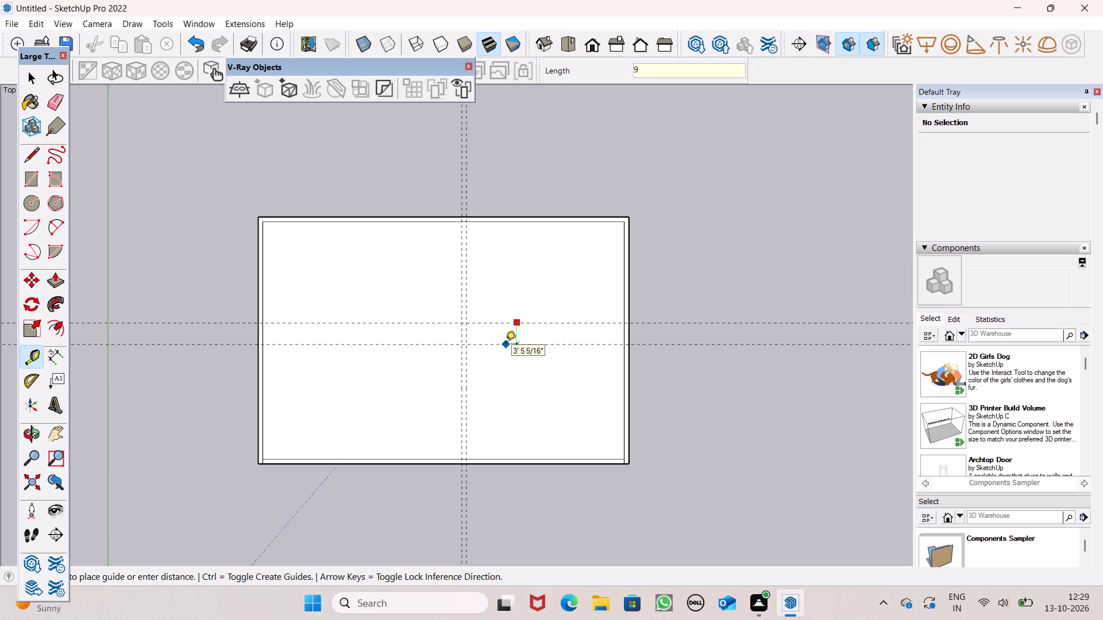
{"action": "key", "text": "shift+quotedbl"}
{"action": "key", "text": "Return"}
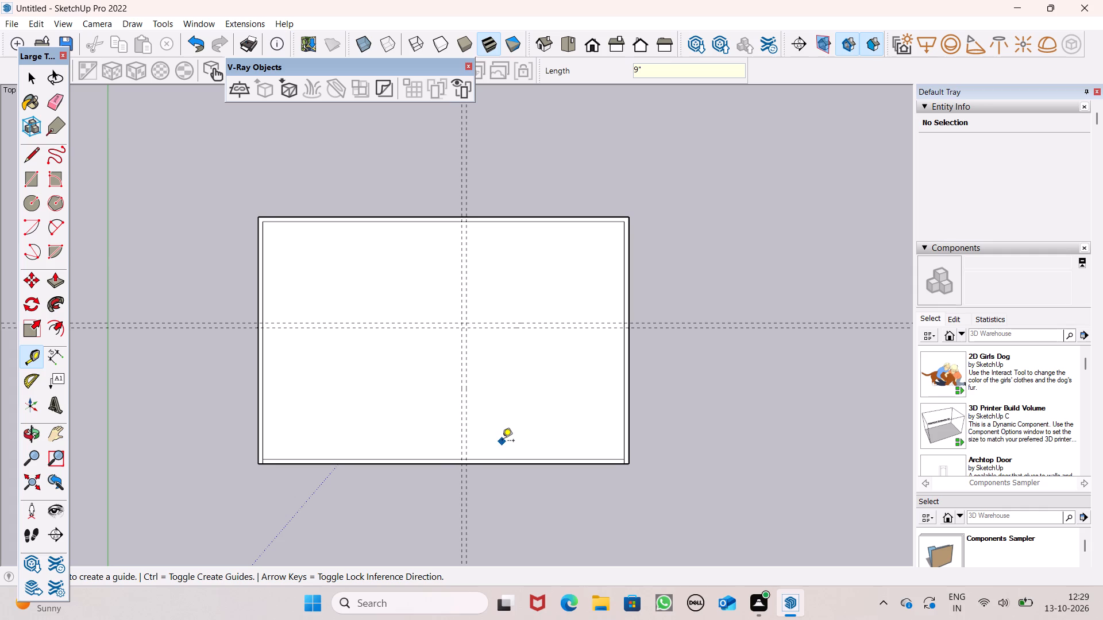
Place a guide about 8' 7" inward from the front inner wall line.
{"action": "left_click", "coordinate": [438, 460]}
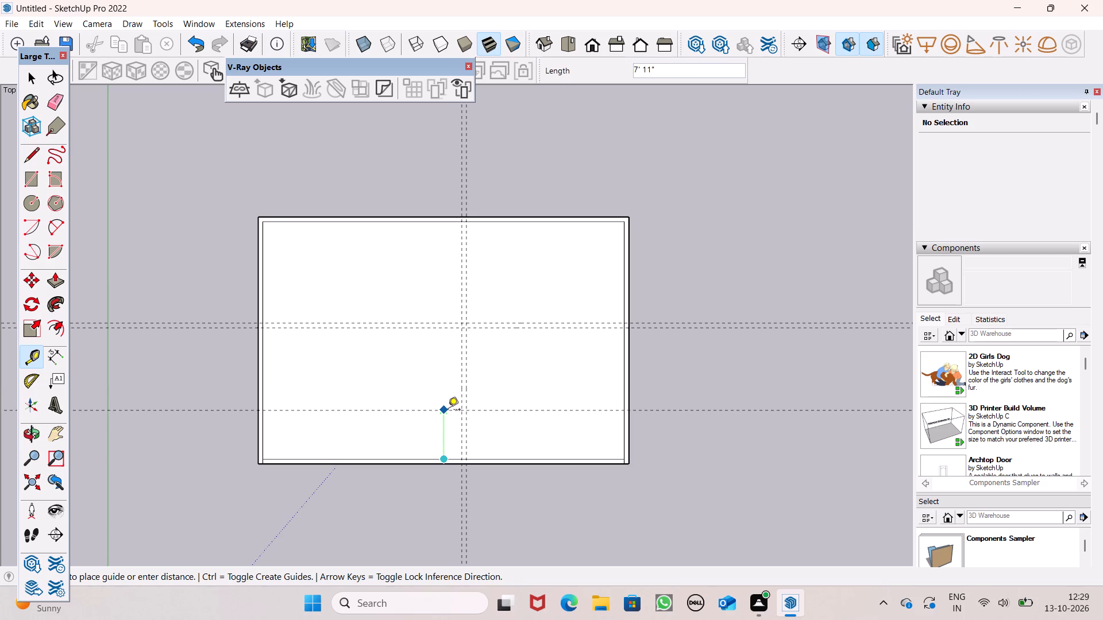
{"action": "left_click", "coordinate": [448, 406]}
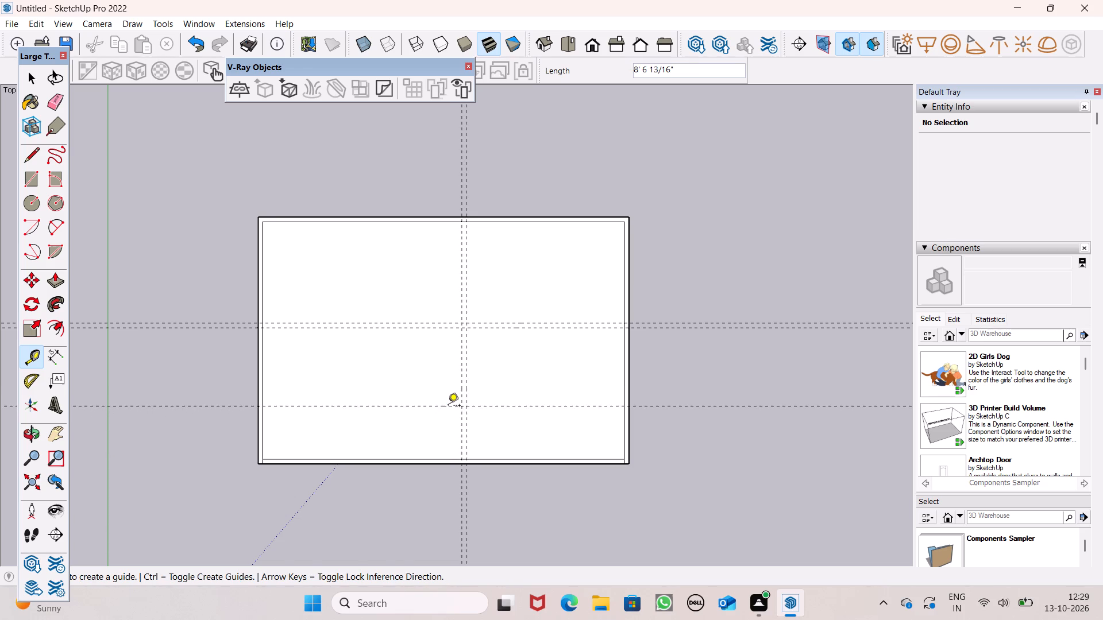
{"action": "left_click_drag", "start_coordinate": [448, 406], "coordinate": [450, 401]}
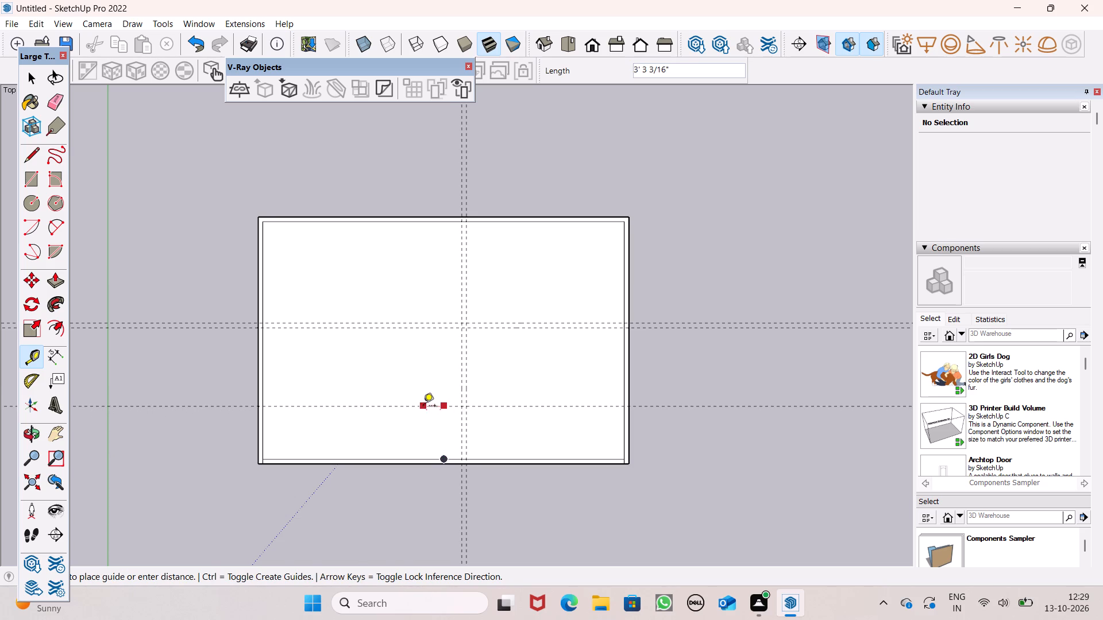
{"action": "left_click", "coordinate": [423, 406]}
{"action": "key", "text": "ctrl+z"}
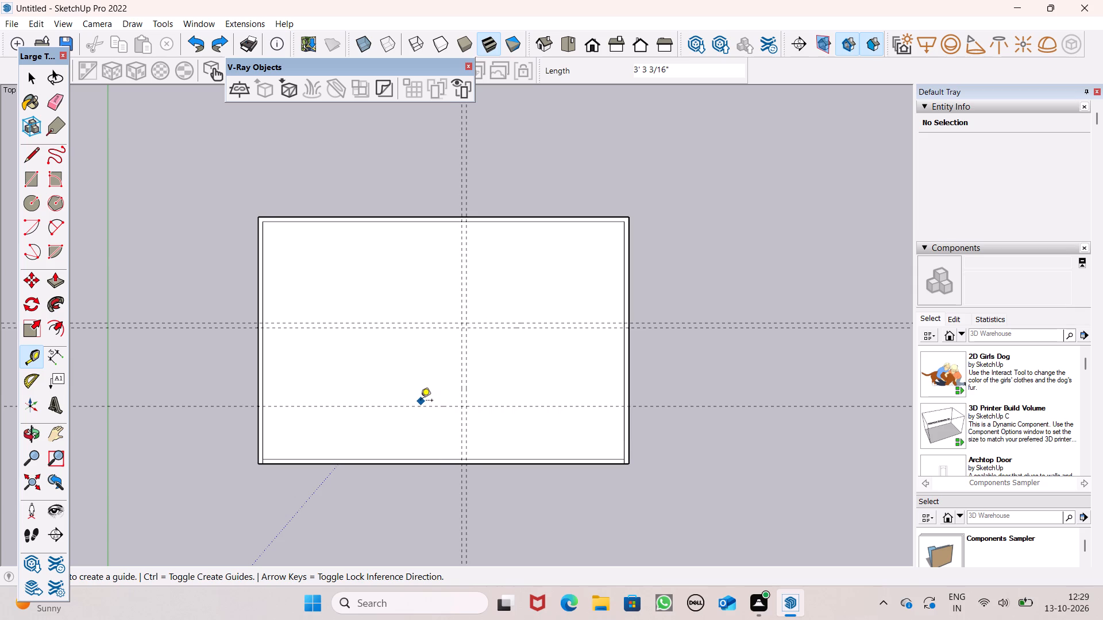
Add a parallel guide 9" behind the guide nearest the front wall.
{"action": "left_click", "coordinate": [33, 359]}
{"action": "left_click", "coordinate": [383, 408]}
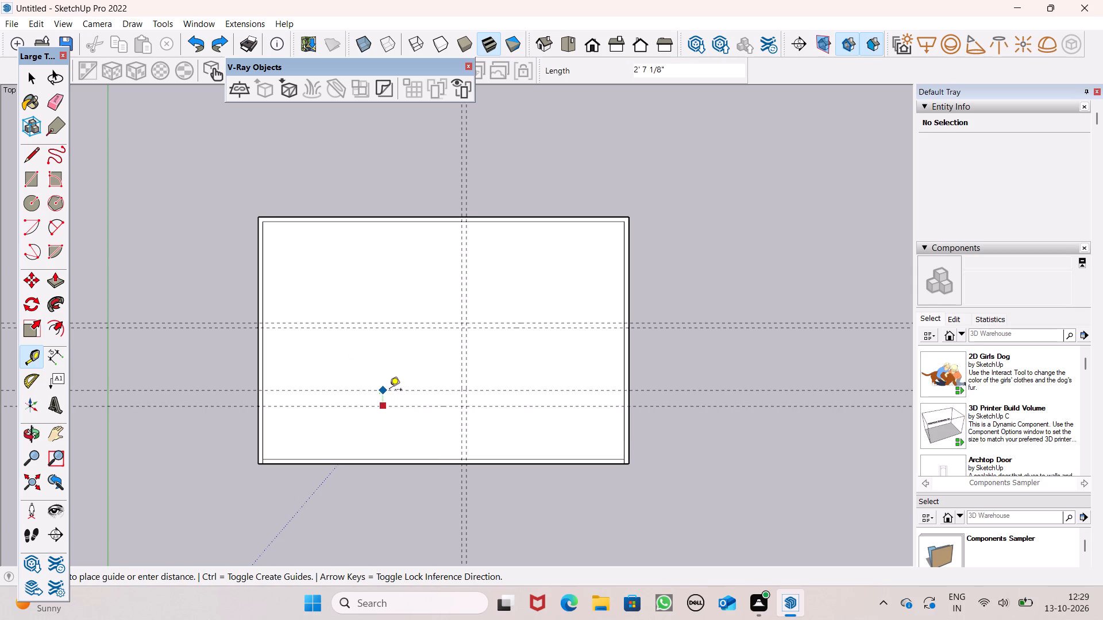
{"action": "type", "text": "9\""}
{"action": "key", "text": "Return"}
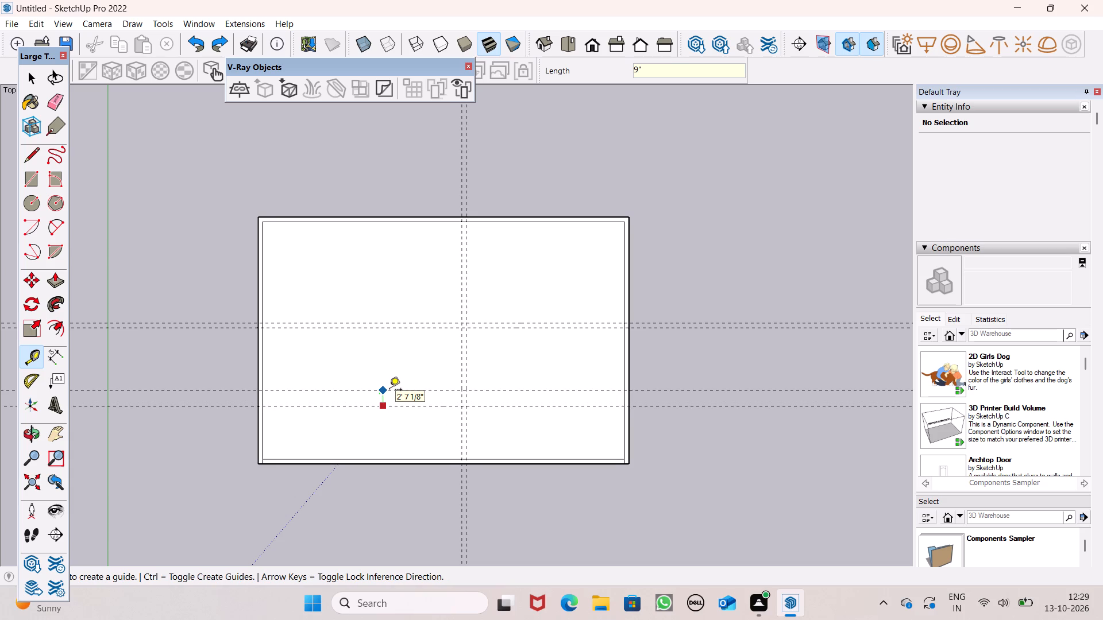
{"action": "key", "text": "space"}
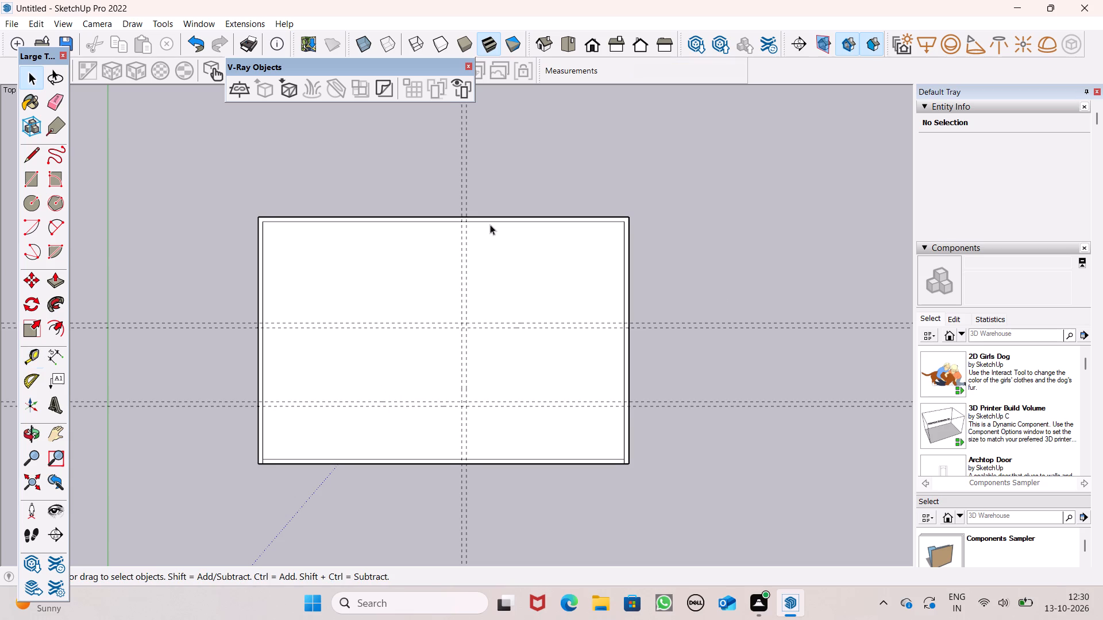
Draw a 9" wide wall rectangle between the paired front-to-back guides, from the back inner wall line to the frontmost guide.
{"action": "left_click", "coordinate": [33, 180]}
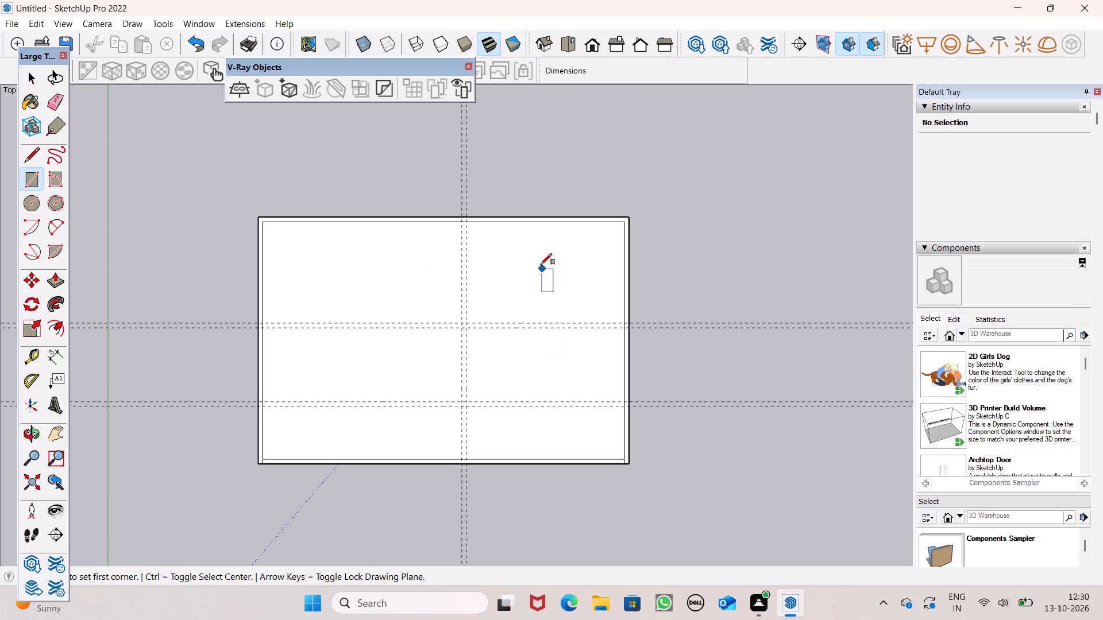
{"action": "left_click", "coordinate": [462, 221]}
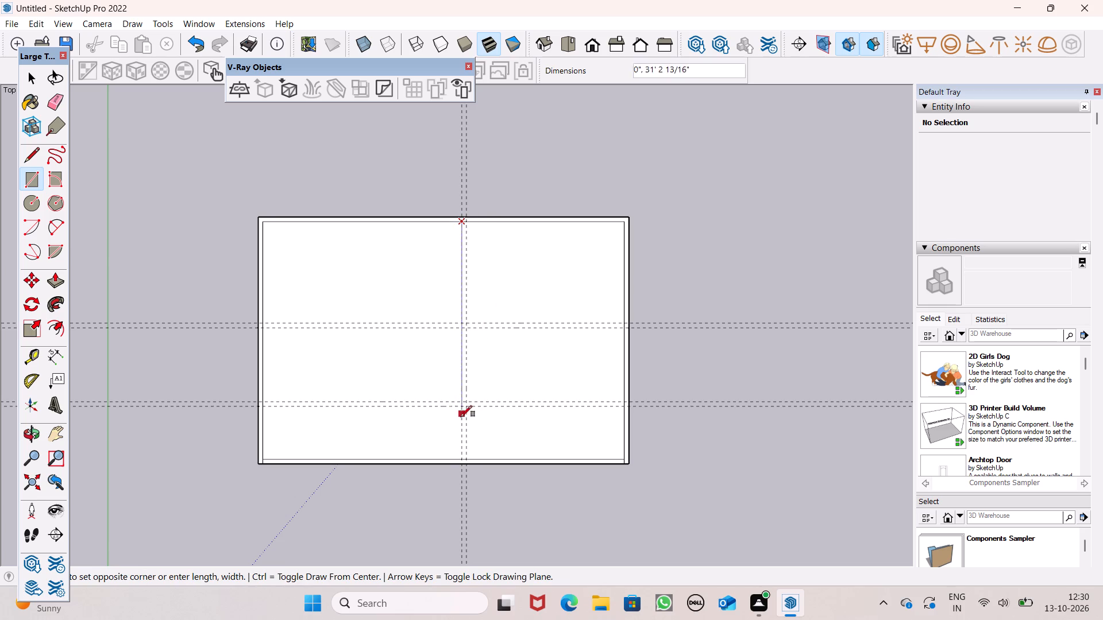
{"action": "scroll", "coordinate": [464, 421], "scroll_direction": "up", "scroll_amount": 7}
{"action": "left_click", "coordinate": [470, 397]}
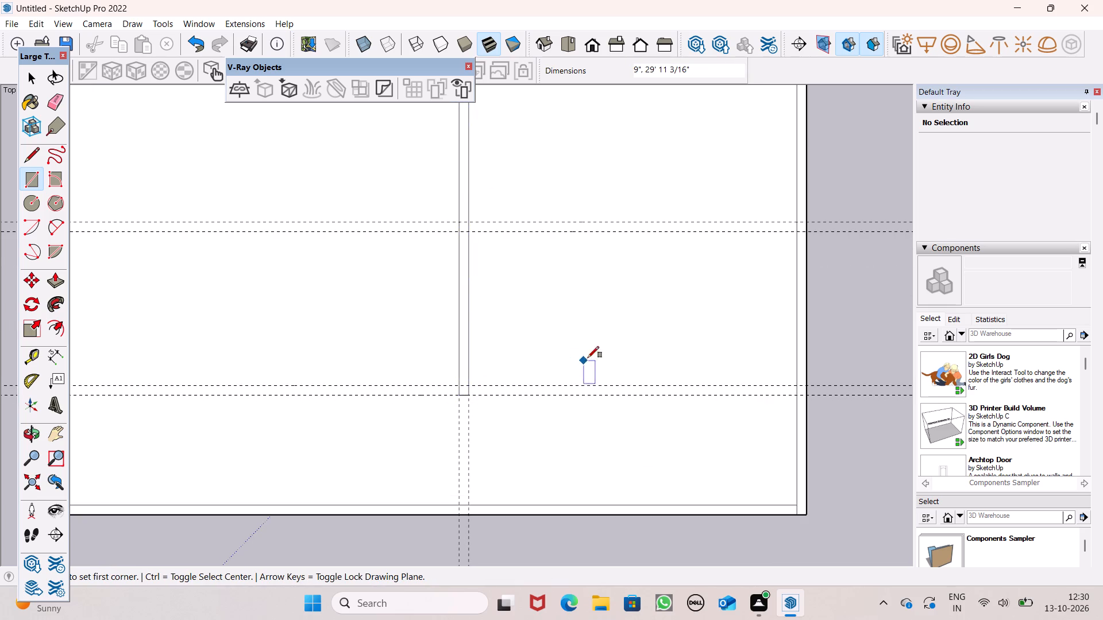
Draw a 9" by 26' 3 1/2" wall rectangle between the front pair of guides, from the leftmost guide to the right inner wall line.
{"action": "scroll", "coordinate": [599, 361], "scroll_direction": "down", "scroll_amount": 5}
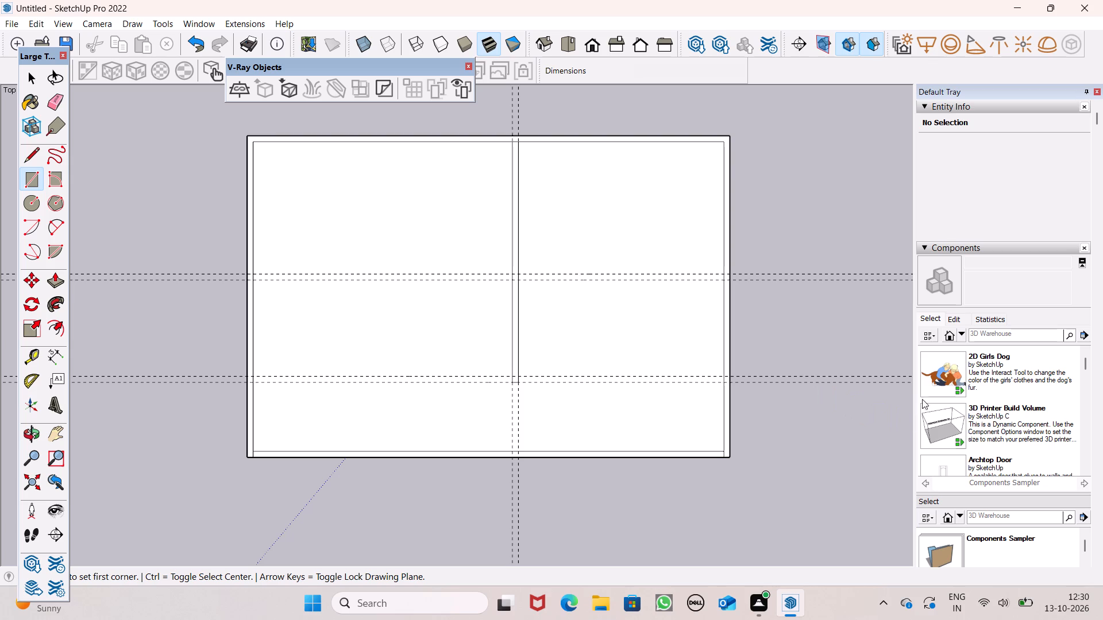
{"action": "scroll", "coordinate": [915, 359], "scroll_direction": "up", "scroll_amount": 2}
{"action": "scroll", "coordinate": [745, 387], "scroll_direction": "up", "scroll_amount": 5}
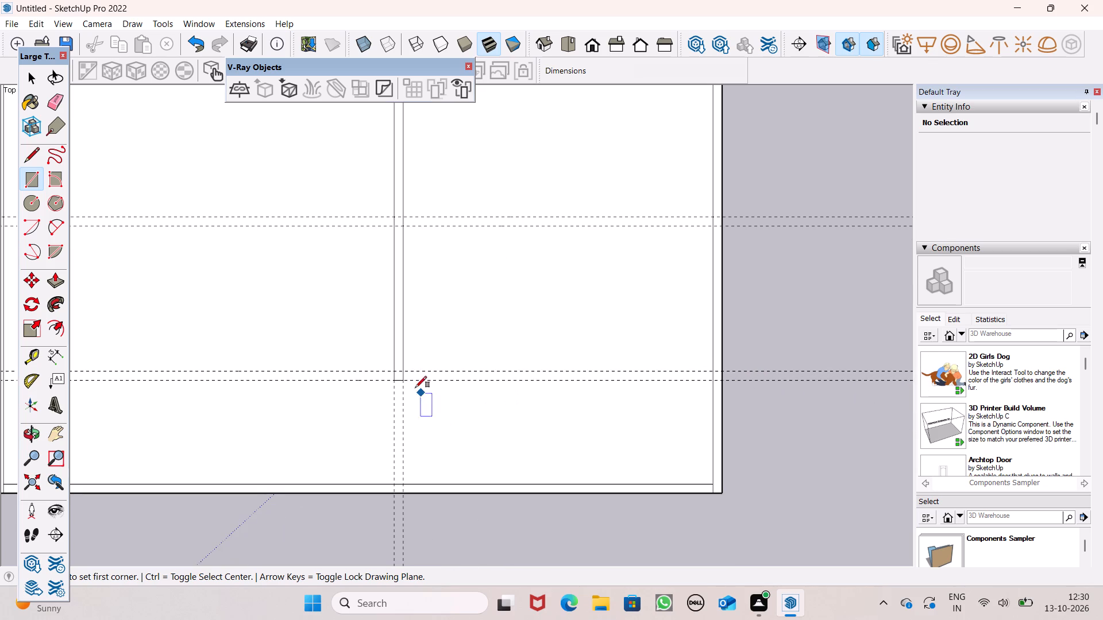
{"action": "left_click", "coordinate": [391, 369]}
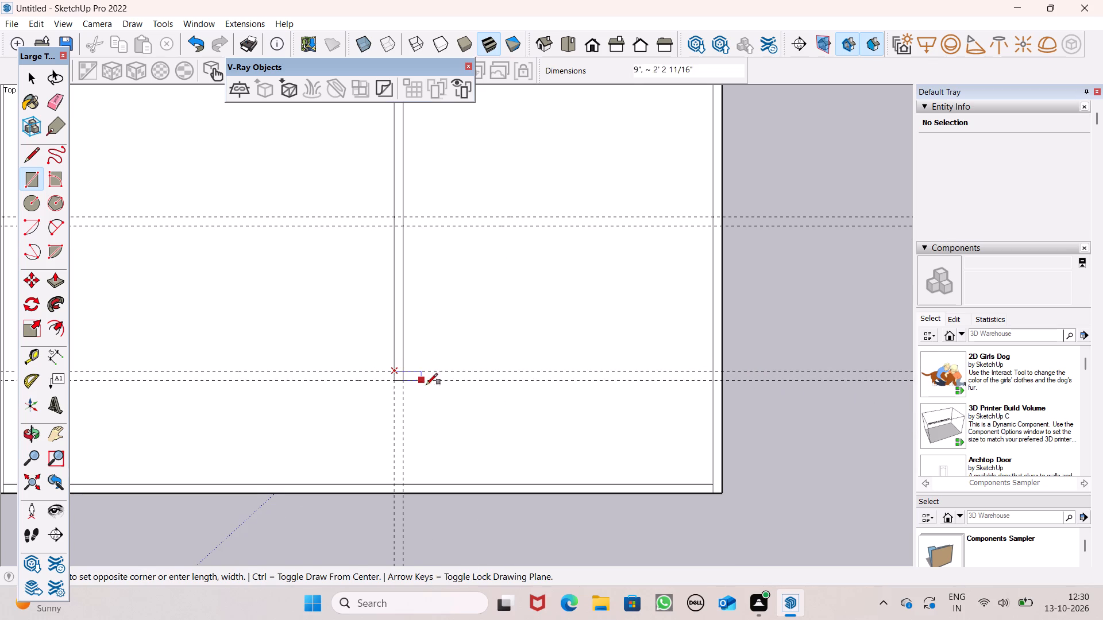
{"action": "left_click", "coordinate": [709, 377]}
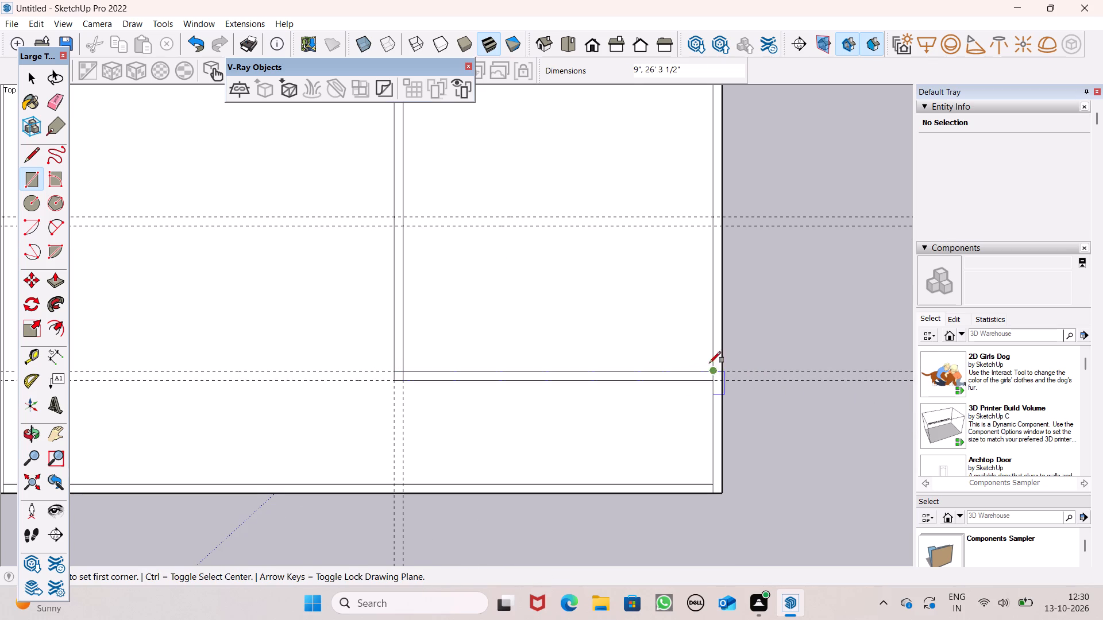
Place a front-to-back guide about 3' 4" inward from the left inner wall line.
{"action": "scroll", "coordinate": [470, 242], "scroll_direction": "down", "scroll_amount": 5}
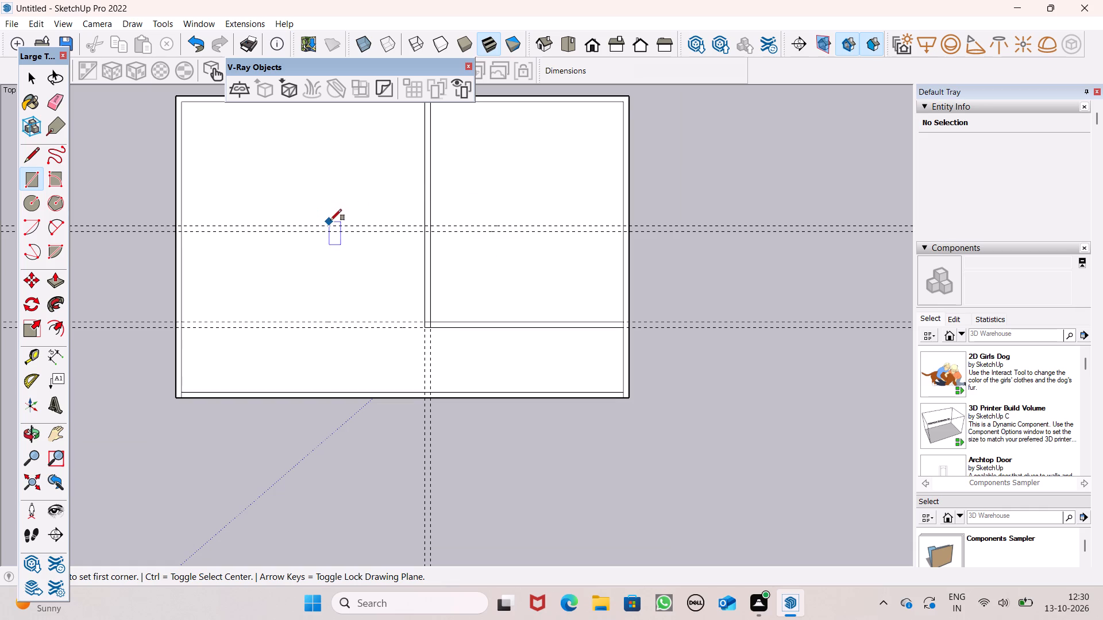
{"action": "scroll", "coordinate": [334, 247], "scroll_direction": "down", "scroll_amount": 3}
{"action": "scroll", "coordinate": [256, 128], "scroll_direction": "up", "scroll_amount": 1}
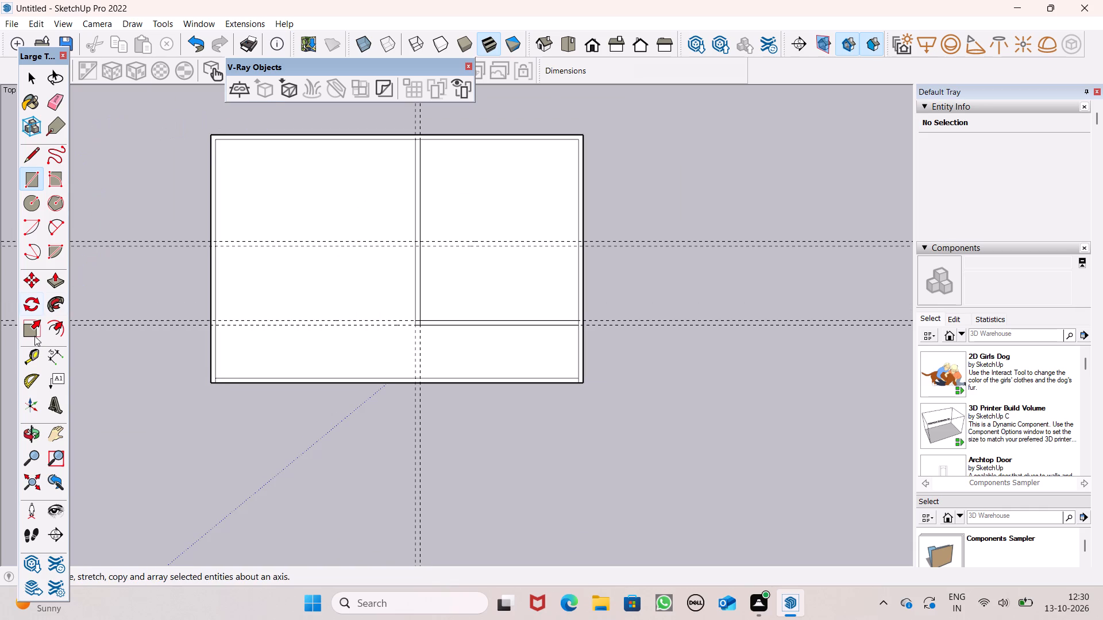
{"action": "left_click", "coordinate": [27, 359]}
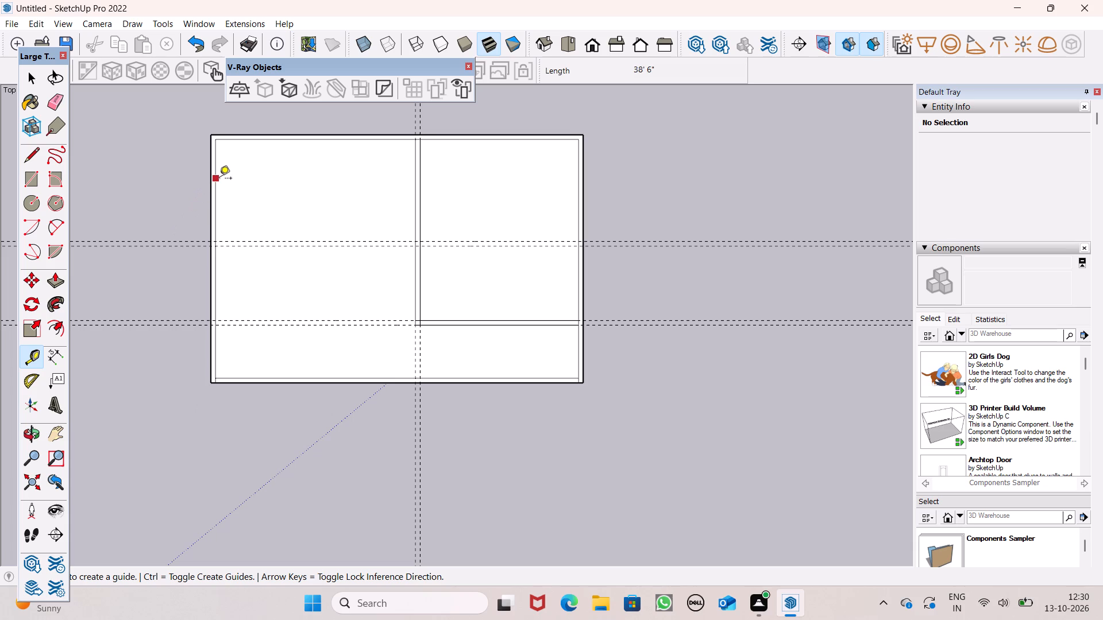
{"action": "scroll", "coordinate": [209, 176], "scroll_direction": "up", "scroll_amount": 4}
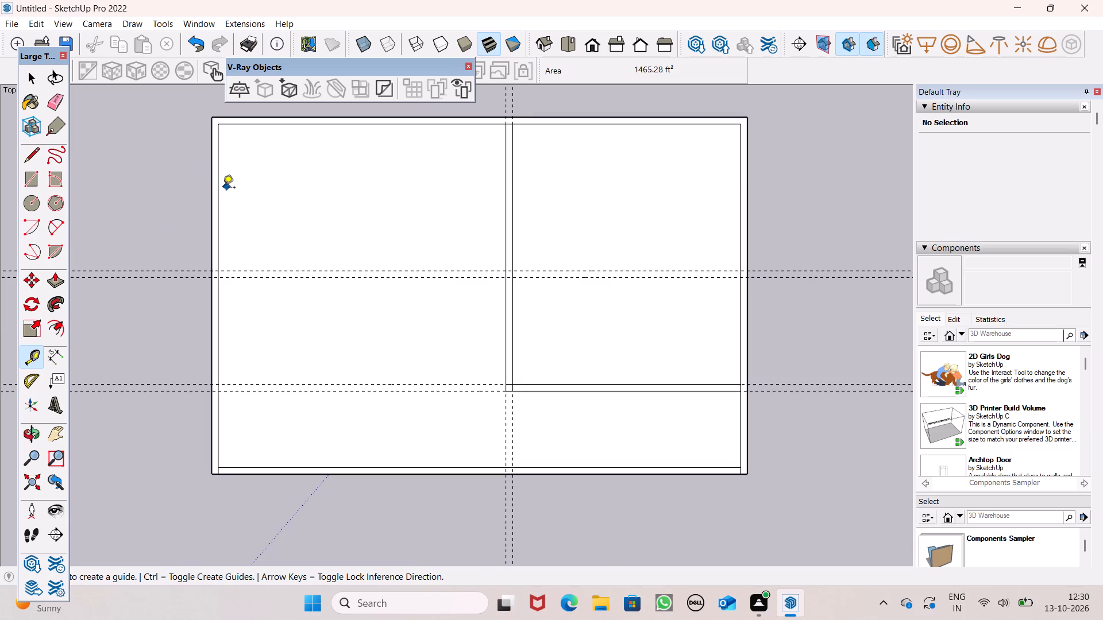
{"action": "left_click", "coordinate": [219, 189]}
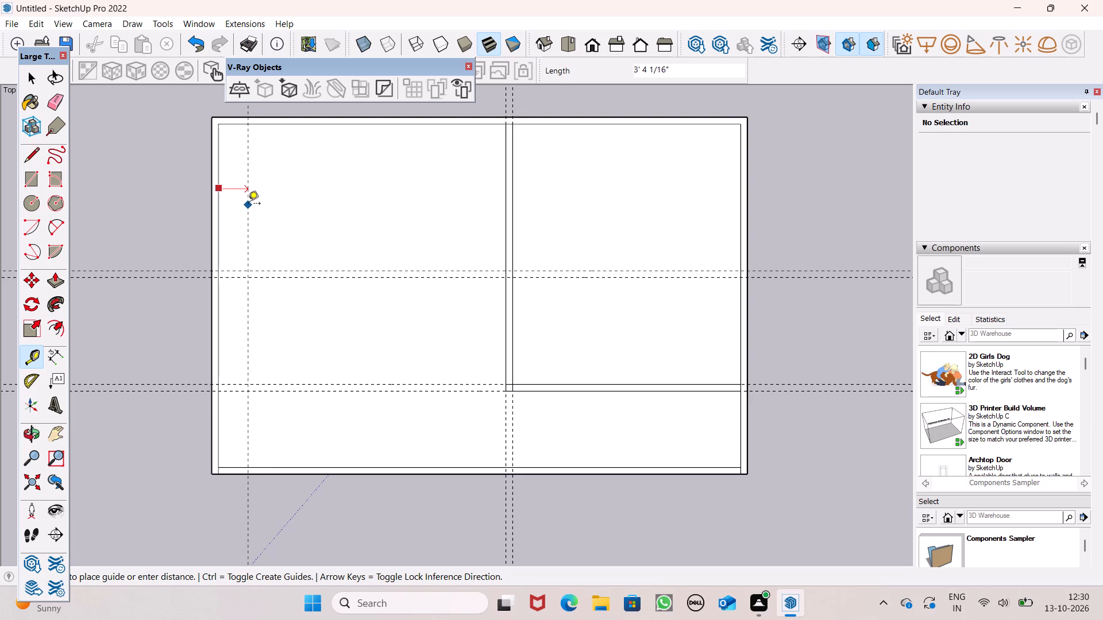
{"action": "left_click", "coordinate": [248, 204]}
Add a parallel guide 9" to the right of the new left guide.
{"action": "left_click", "coordinate": [249, 201]}
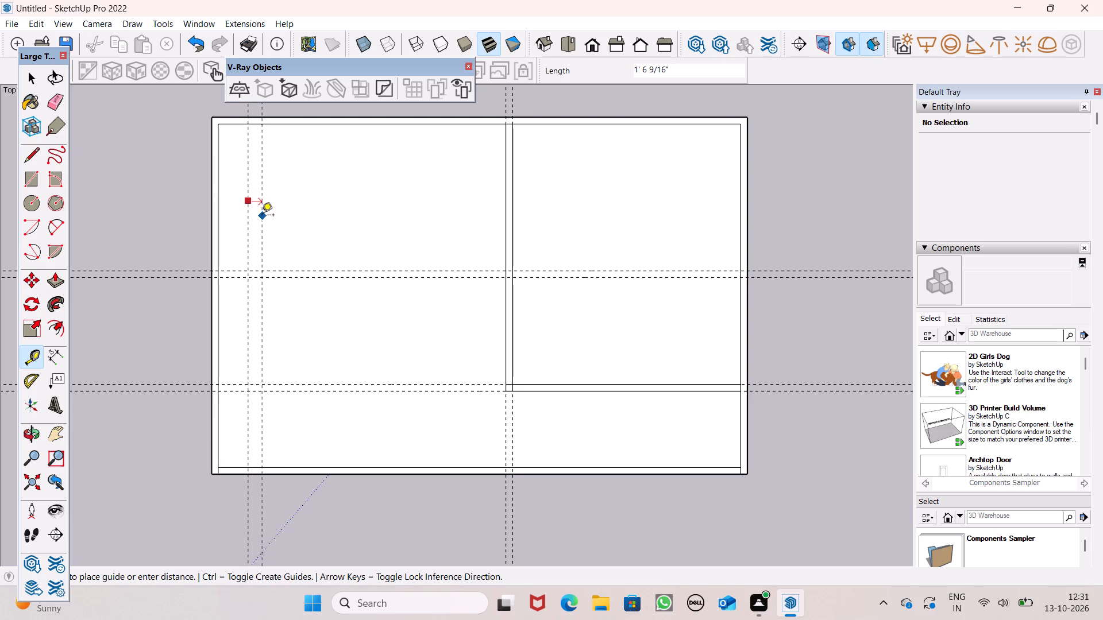
{"action": "key", "text": "9"}
{"action": "key", "text": "shift+quotedbl"}
{"action": "key", "text": "Return"}
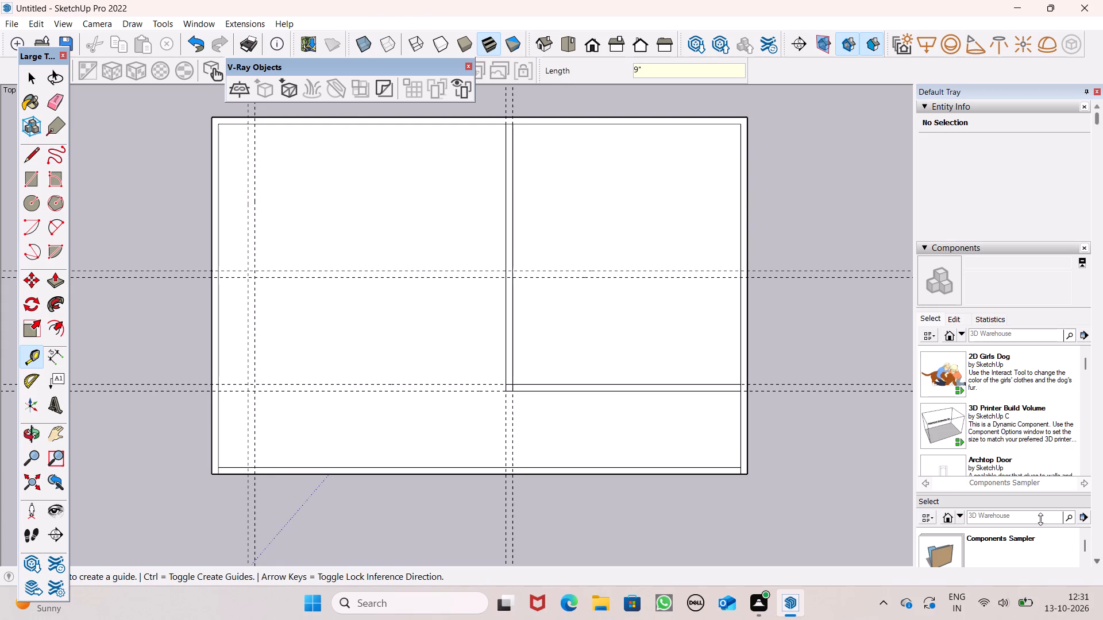
Draw a 9" by about 17' 2 7/16" wall rectangle between the left pair of guides, from the back inner wall line to the middle pair's front guide.
{"action": "left_click", "coordinate": [32, 176]}
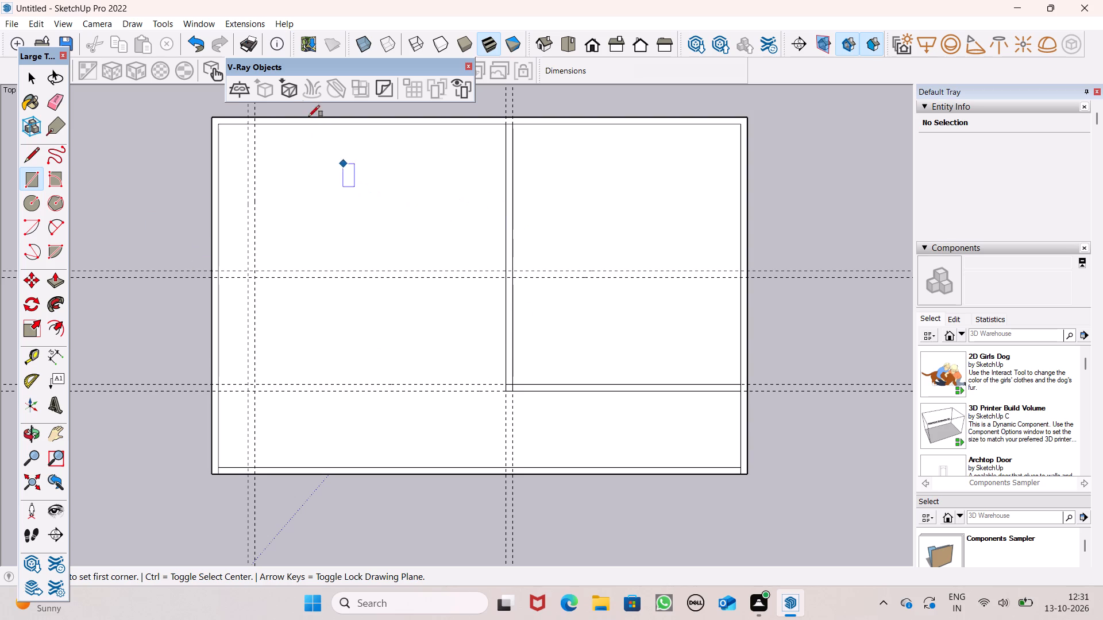
{"action": "left_click", "coordinate": [249, 125]}
{"action": "left_click", "coordinate": [256, 279]}
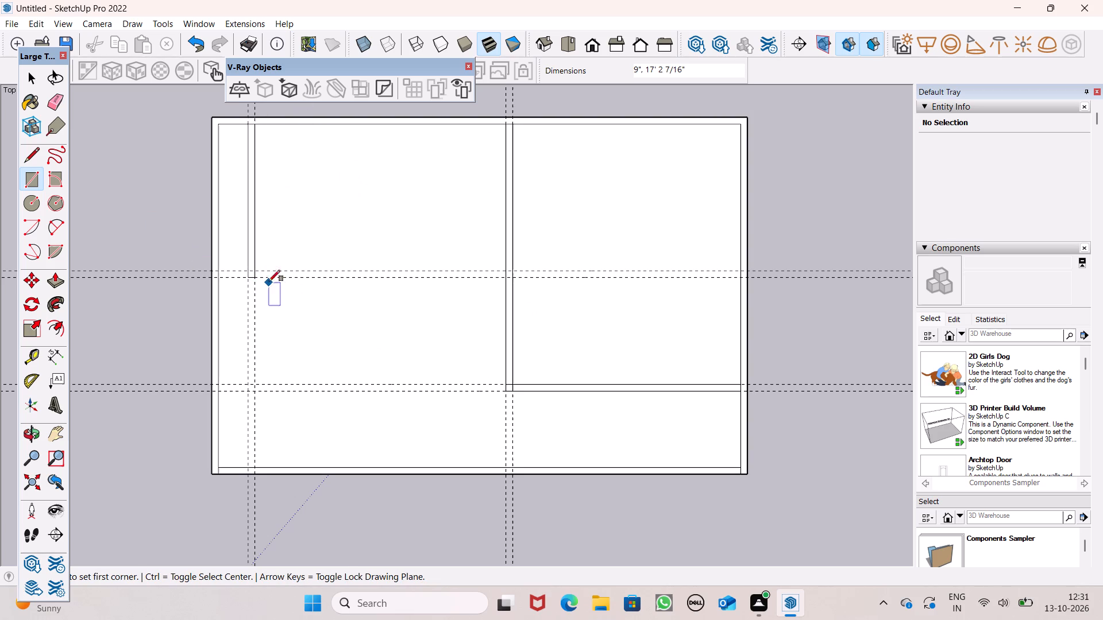
Draw a 9" by about 55' 10 15/16" wall rectangle between the middle pair of guides, from the leftmost guide to the slab's right outer edge.
{"action": "left_click", "coordinate": [248, 267]}
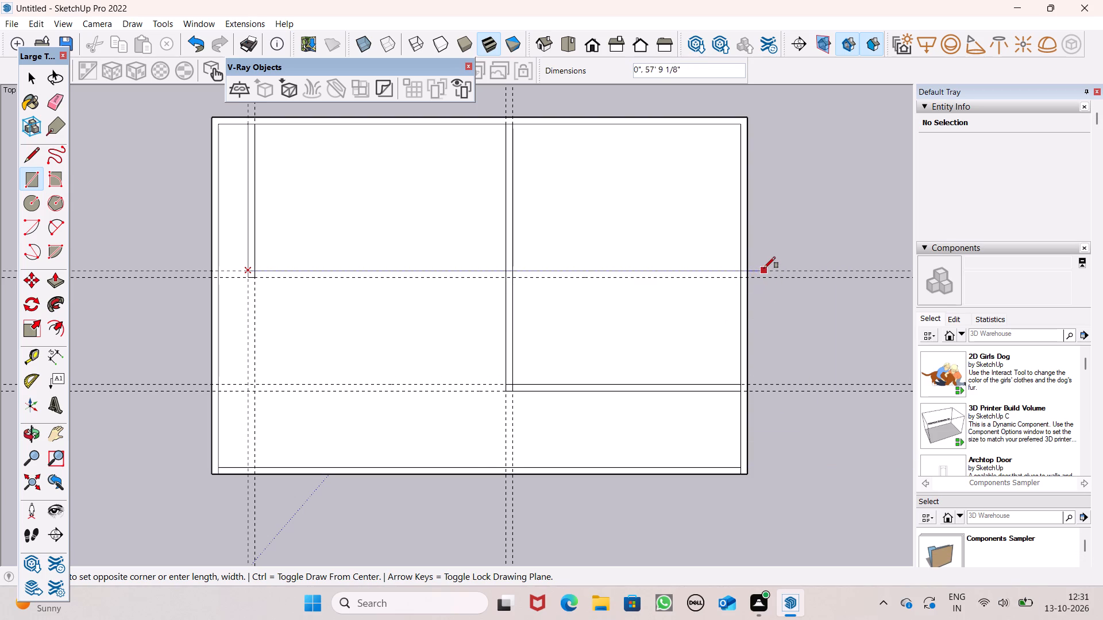
{"action": "scroll", "coordinate": [743, 278], "scroll_direction": "up", "scroll_amount": 11}
{"action": "left_click", "coordinate": [752, 277]}
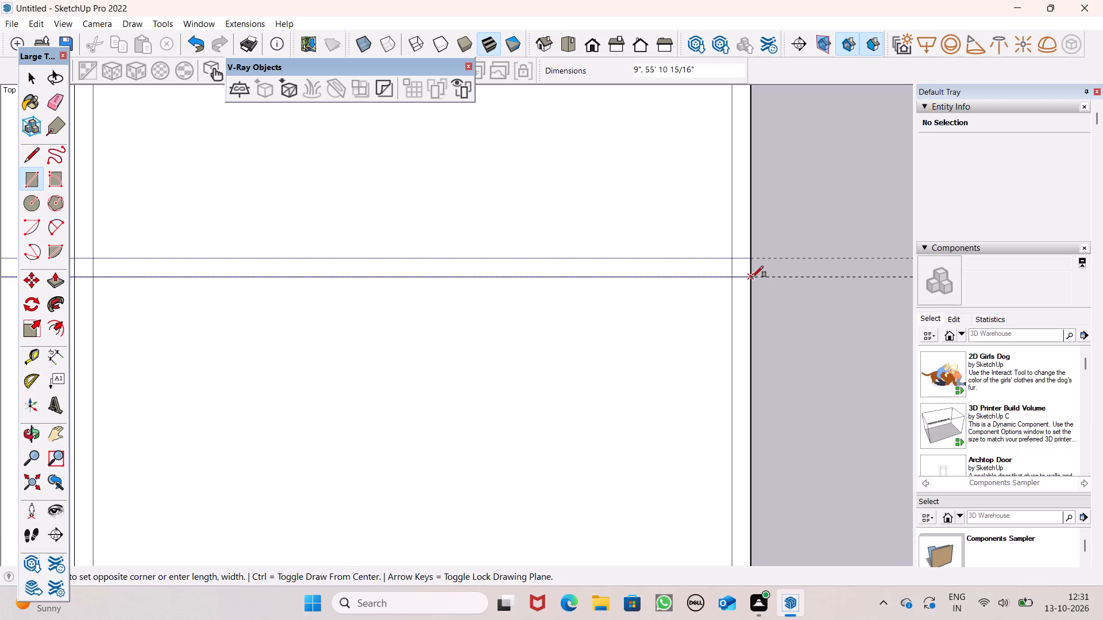
Erase the middle pair of left-to-right guides and the rear guide of the front pair.
{"action": "scroll", "coordinate": [792, 180], "scroll_direction": "down", "scroll_amount": 13}
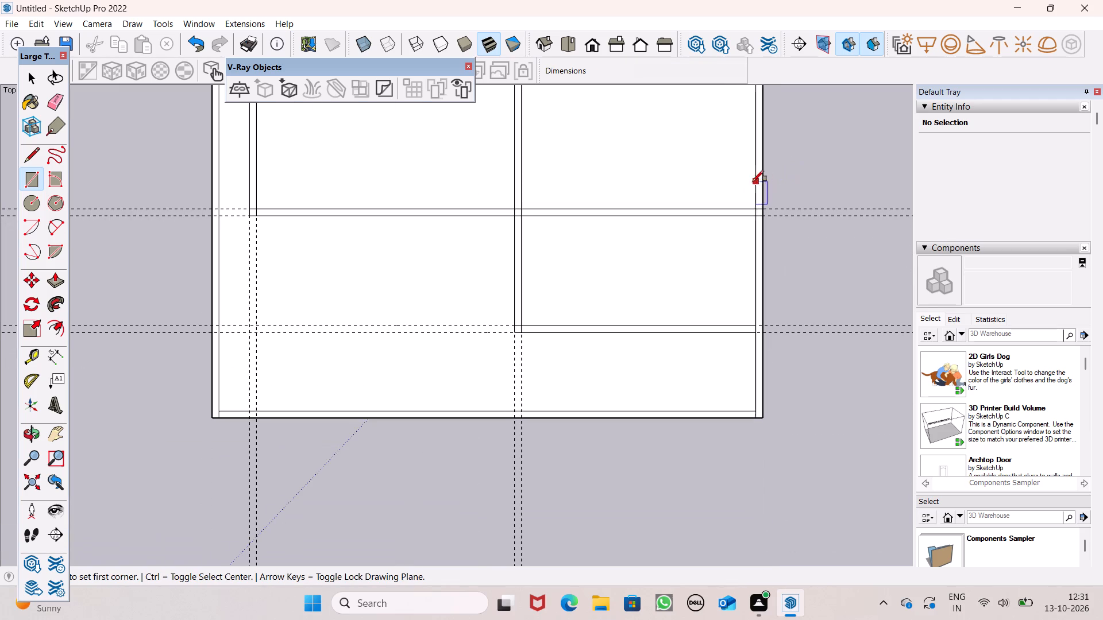
{"action": "scroll", "coordinate": [681, 313], "scroll_direction": "down", "scroll_amount": 5}
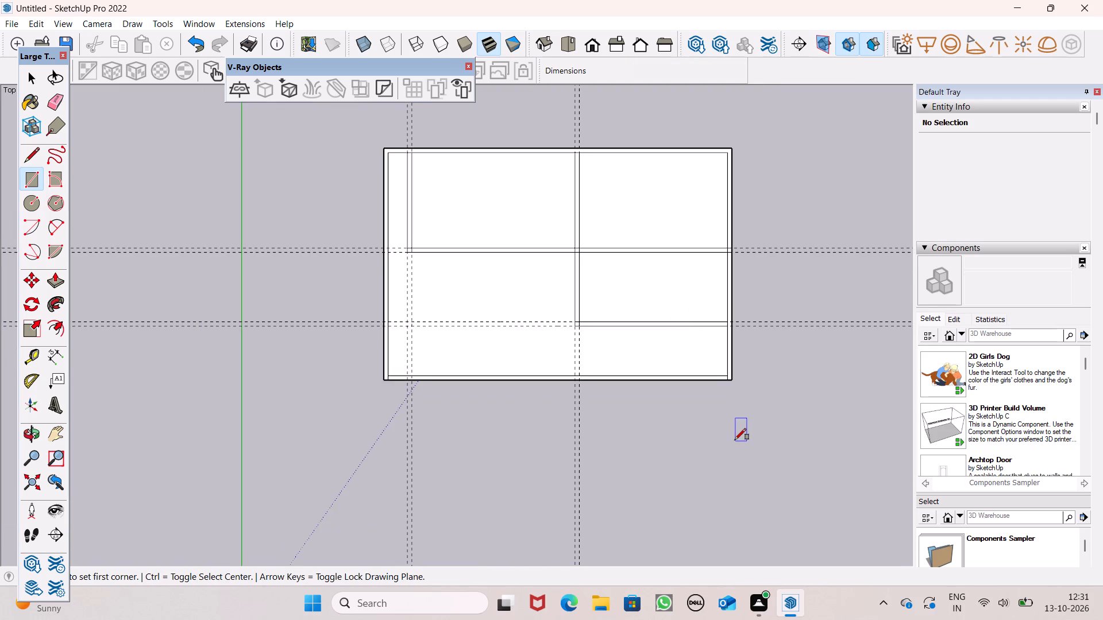
{"action": "scroll", "coordinate": [743, 413], "scroll_direction": "up", "scroll_amount": 1}
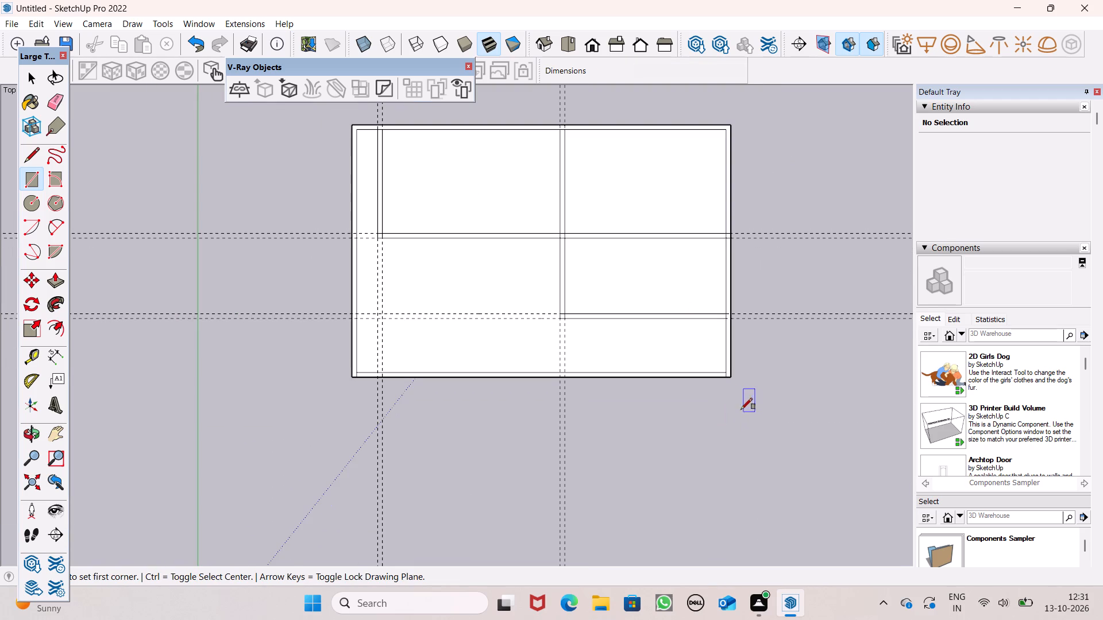
{"action": "left_click", "coordinate": [49, 102]}
{"action": "left_click_drag", "start_coordinate": [196, 193], "coordinate": [245, 314]}
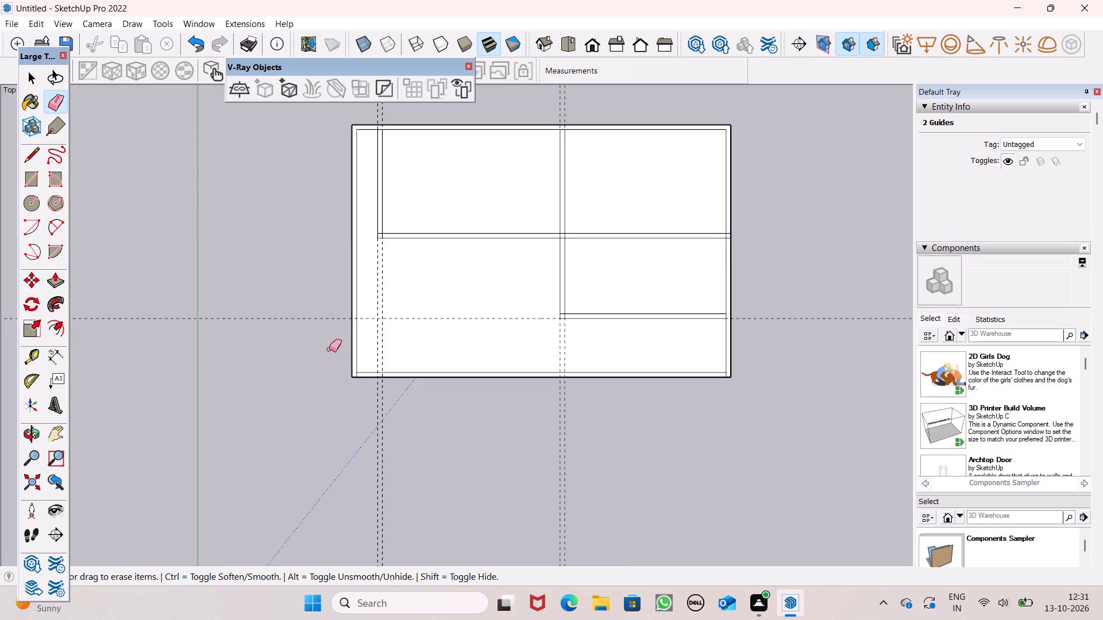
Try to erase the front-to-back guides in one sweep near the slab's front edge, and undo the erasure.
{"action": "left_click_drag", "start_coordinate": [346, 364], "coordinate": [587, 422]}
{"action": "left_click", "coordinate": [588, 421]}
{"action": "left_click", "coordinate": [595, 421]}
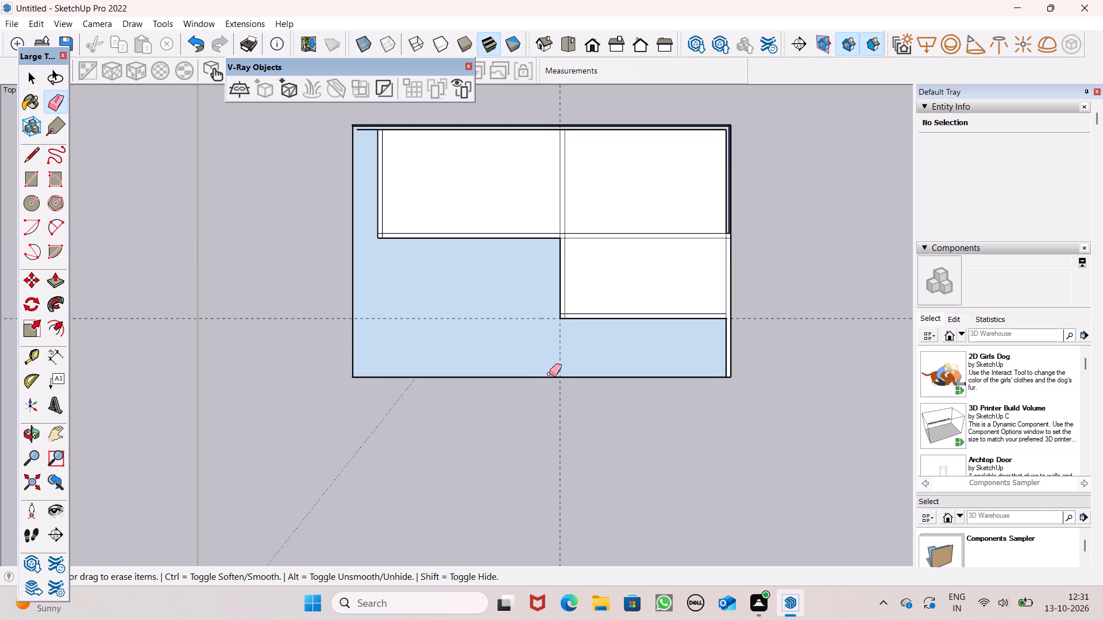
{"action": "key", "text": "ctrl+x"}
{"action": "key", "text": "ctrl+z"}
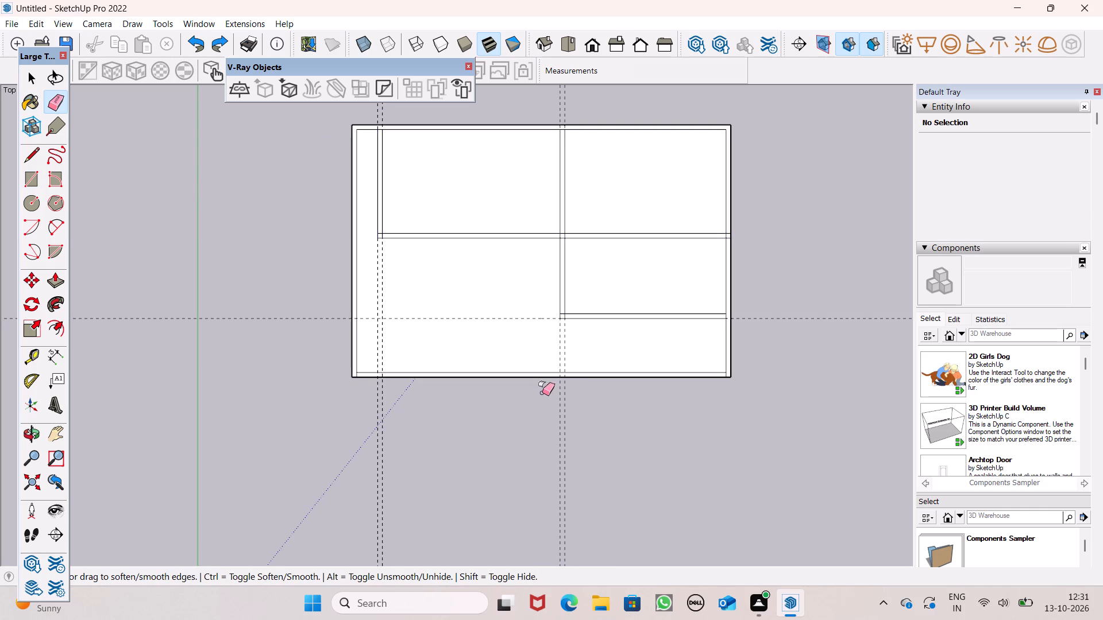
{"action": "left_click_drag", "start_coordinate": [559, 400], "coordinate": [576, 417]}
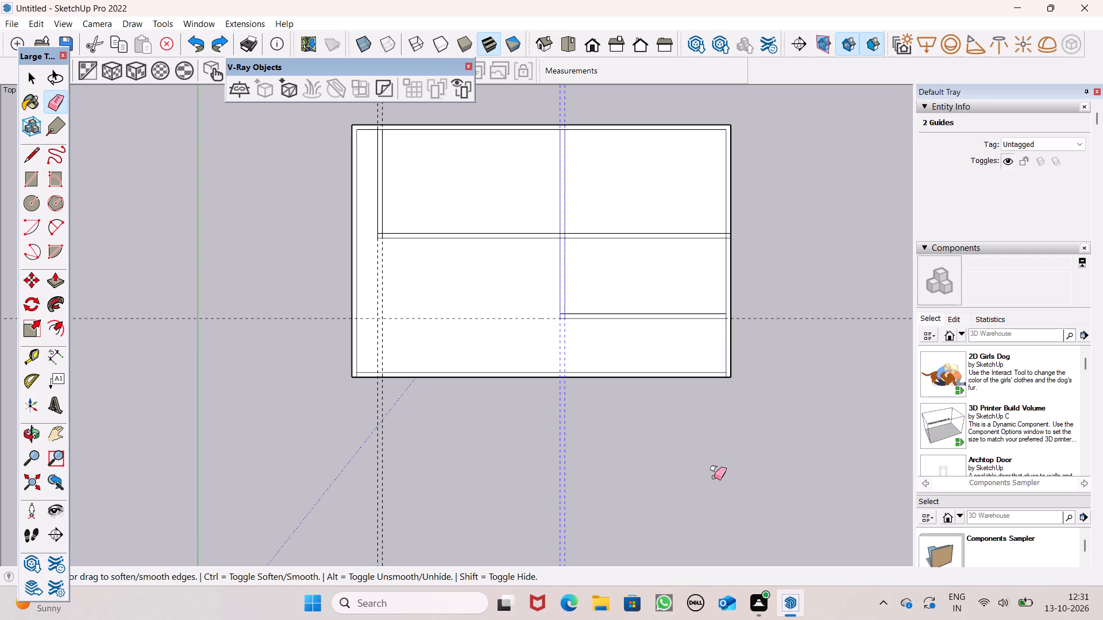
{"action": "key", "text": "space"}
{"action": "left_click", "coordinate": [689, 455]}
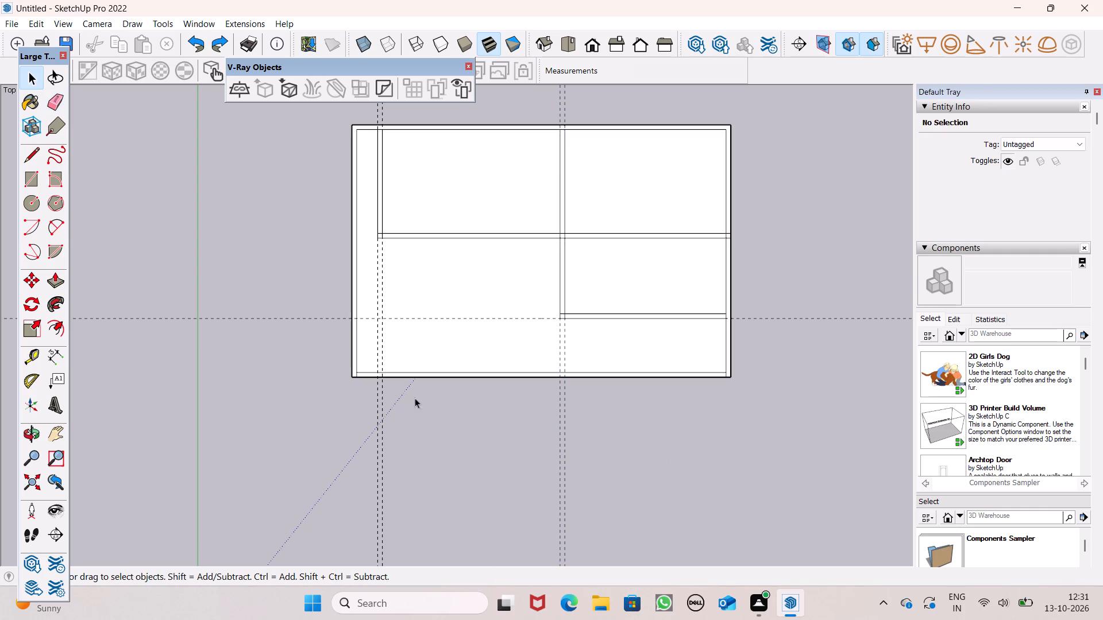
Erase the remaining guides: both front-to-back pairs and the last left-to-right guide.
{"action": "left_click", "coordinate": [56, 92]}
{"action": "left_click_drag", "start_coordinate": [395, 410], "coordinate": [392, 412]}
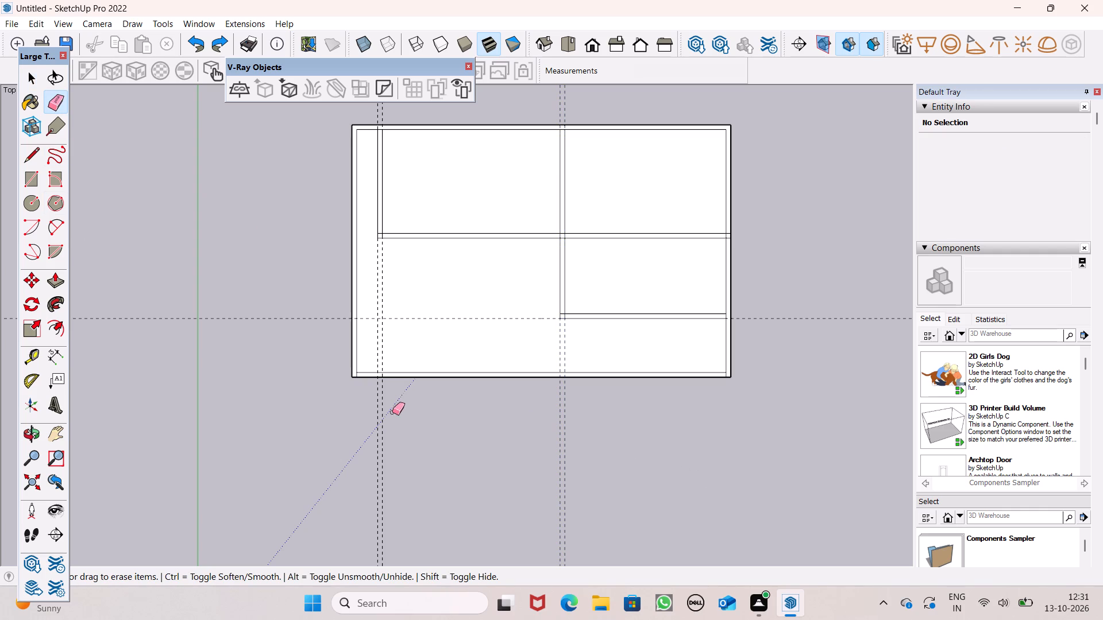
{"action": "left_click_drag", "start_coordinate": [392, 412], "coordinate": [373, 416]}
{"action": "left_click_drag", "start_coordinate": [297, 306], "coordinate": [293, 330]}
{"action": "left_click_drag", "start_coordinate": [627, 458], "coordinate": [551, 466]}
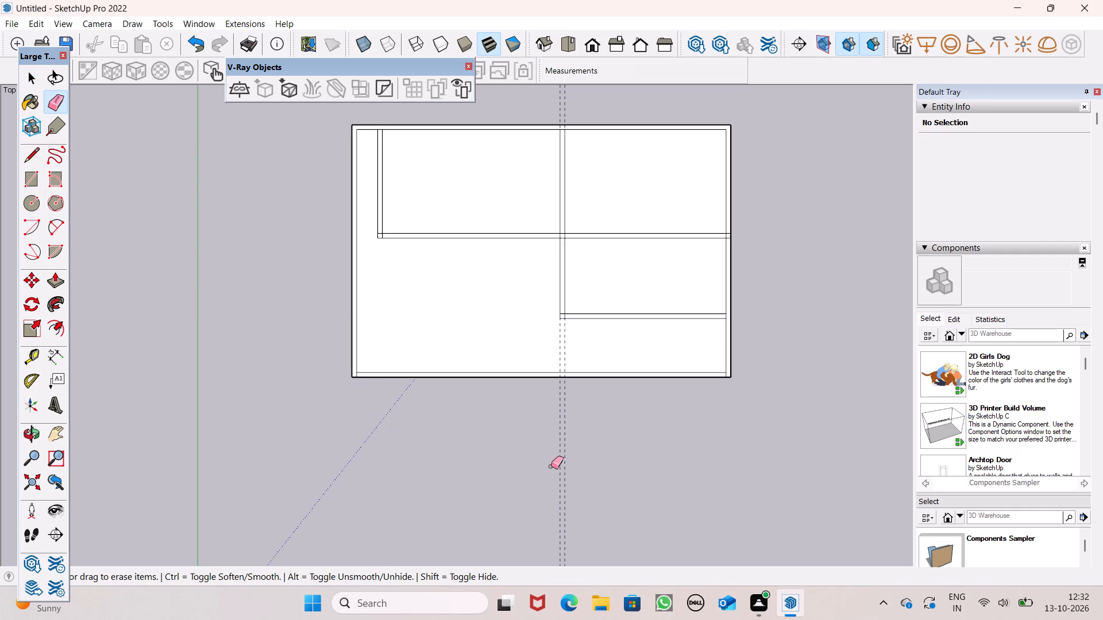
{"action": "left_click_drag", "start_coordinate": [551, 466], "coordinate": [527, 463]}
{"action": "left_click_drag", "start_coordinate": [583, 437], "coordinate": [518, 447]}
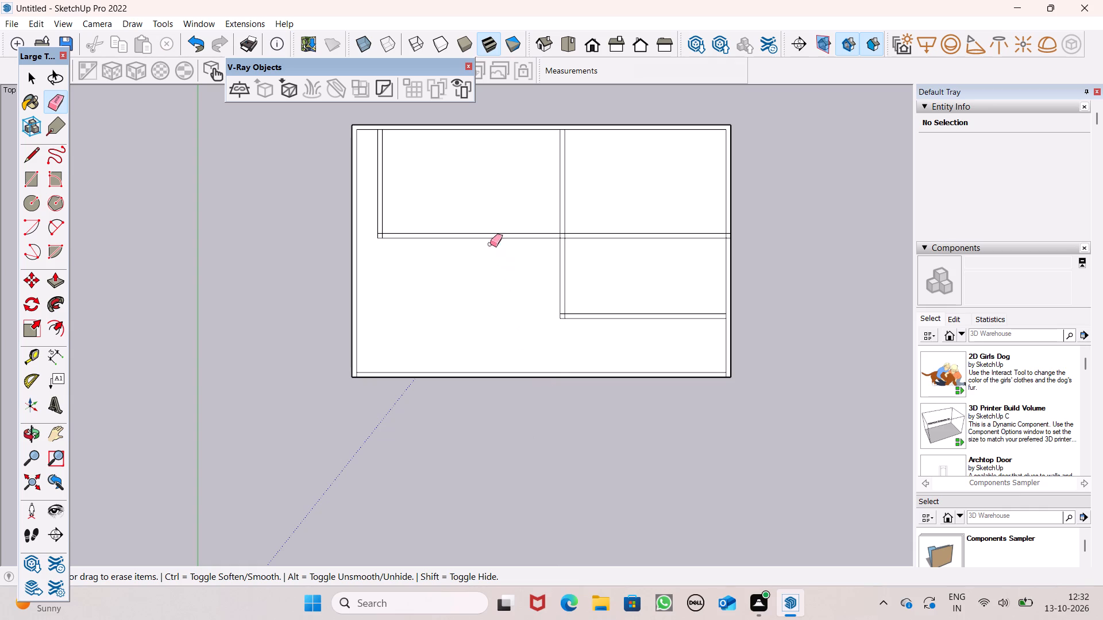
Erase the overlapping line segments inside the front-left corner where the right-hand room's interior walls meet.
{"action": "scroll", "coordinate": [454, 229], "scroll_direction": "up", "scroll_amount": 4}
{"action": "scroll", "coordinate": [412, 247], "scroll_direction": "down", "scroll_amount": 6}
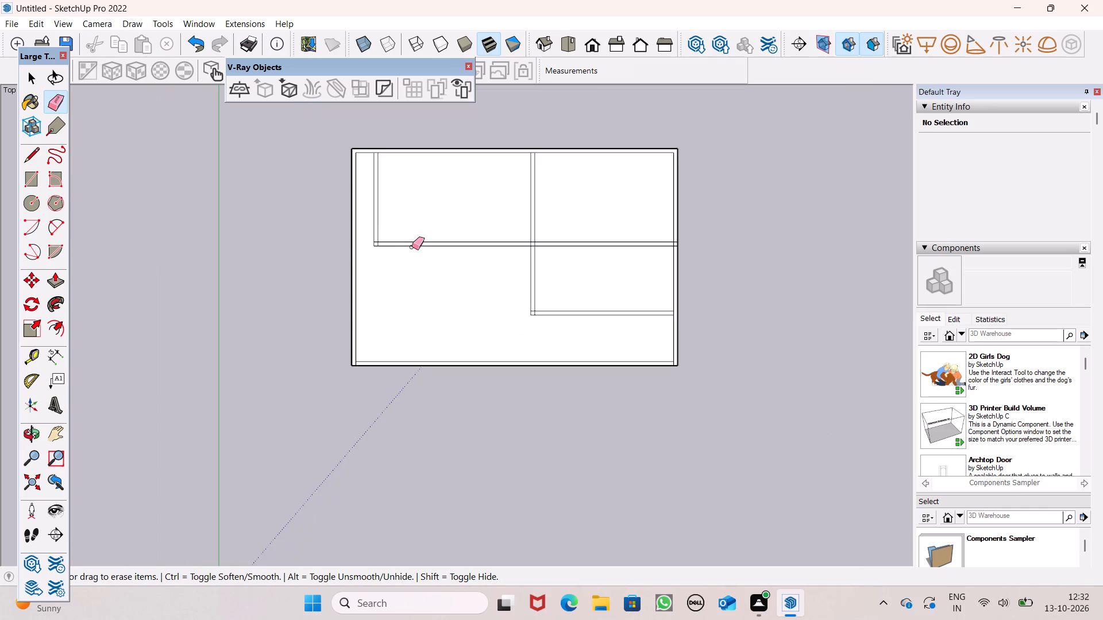
{"action": "scroll", "coordinate": [412, 247], "scroll_direction": "down", "scroll_amount": 3}
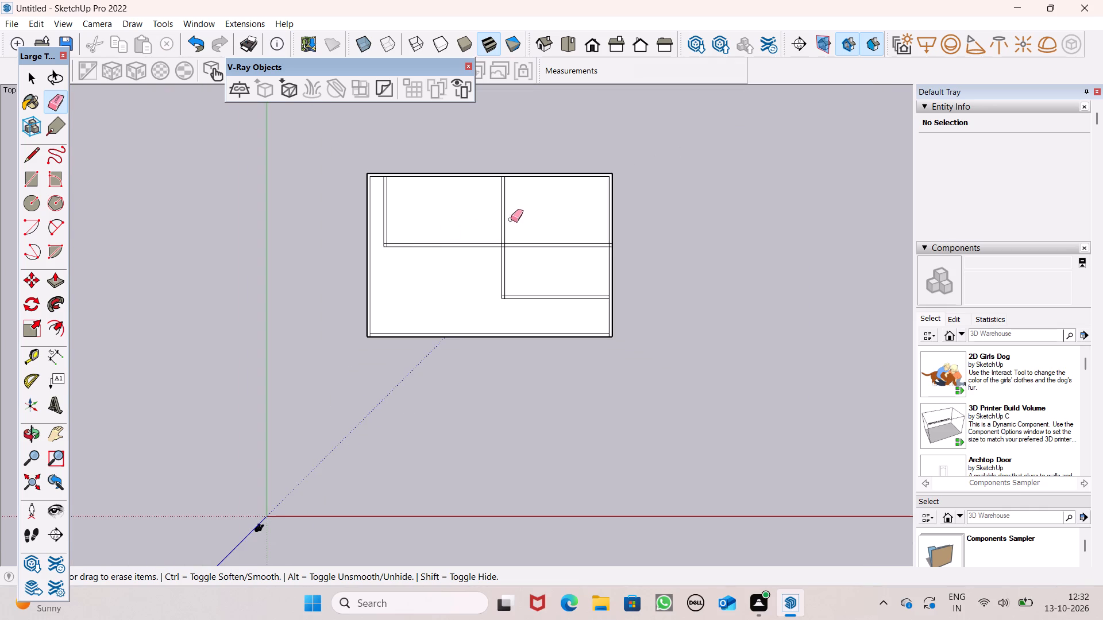
{"action": "scroll", "coordinate": [584, 228], "scroll_direction": "down", "scroll_amount": 1}
{"action": "scroll", "coordinate": [584, 228], "scroll_direction": "up", "scroll_amount": 10}
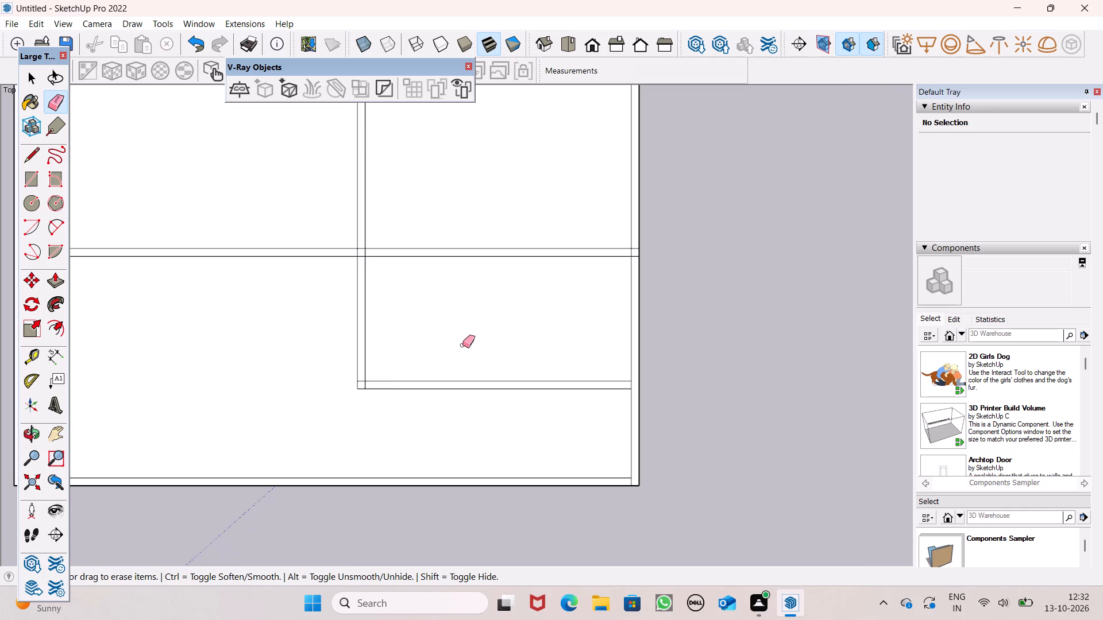
{"action": "scroll", "coordinate": [379, 385], "scroll_direction": "up", "scroll_amount": 7}
{"action": "left_click_drag", "start_coordinate": [347, 375], "coordinate": [355, 385]}
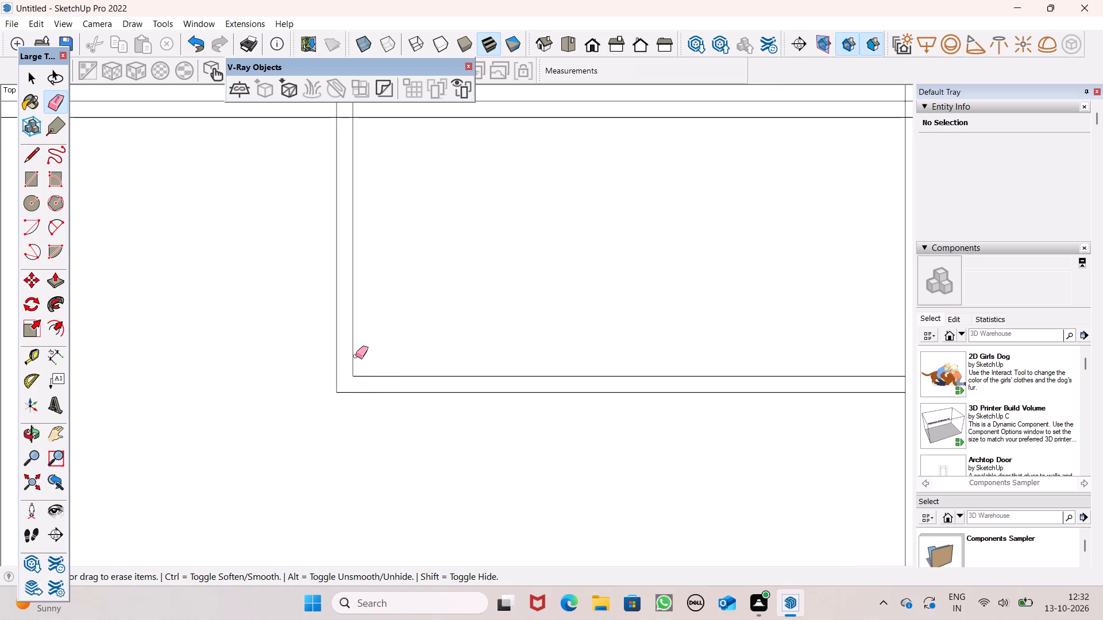
Erase the four overlapping line segments where the two long interior walls cross.
{"action": "scroll", "coordinate": [365, 345], "scroll_direction": "down", "scroll_amount": 9}
{"action": "scroll", "coordinate": [335, 218], "scroll_direction": "up", "scroll_amount": 5}
{"action": "scroll", "coordinate": [335, 272], "scroll_direction": "up", "scroll_amount": 4}
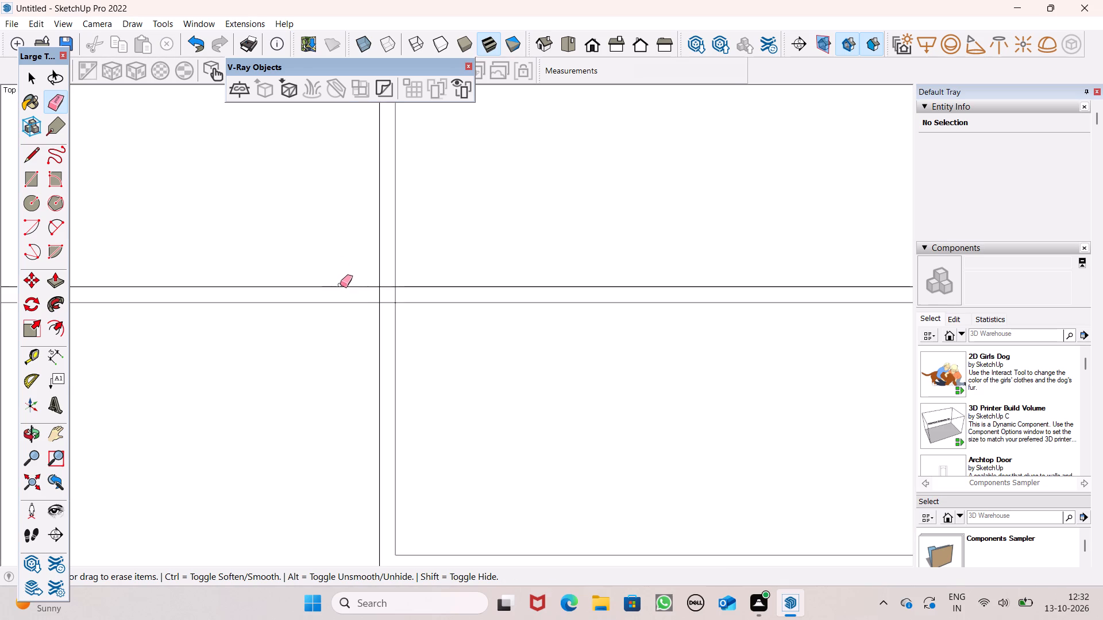
{"action": "scroll", "coordinate": [371, 298], "scroll_direction": "up", "scroll_amount": 10}
{"action": "left_click_drag", "start_coordinate": [398, 304], "coordinate": [411, 305]}
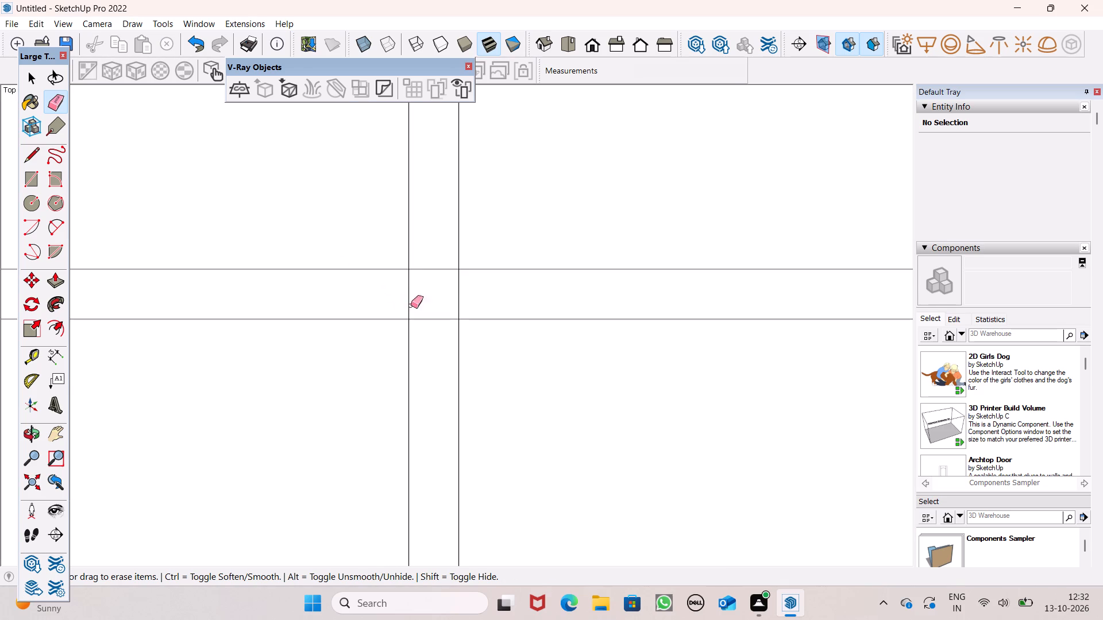
{"action": "left_click_drag", "start_coordinate": [411, 305], "coordinate": [447, 302]}
{"action": "left_click", "coordinate": [456, 300]}
{"action": "left_click", "coordinate": [462, 295]}
{"action": "left_click_drag", "start_coordinate": [436, 259], "coordinate": [427, 331]}
Erase the overlapping line segments at the corner where the left interior wall meets the middle wall.
{"action": "scroll", "coordinate": [445, 360], "scroll_direction": "down", "scroll_amount": 8}
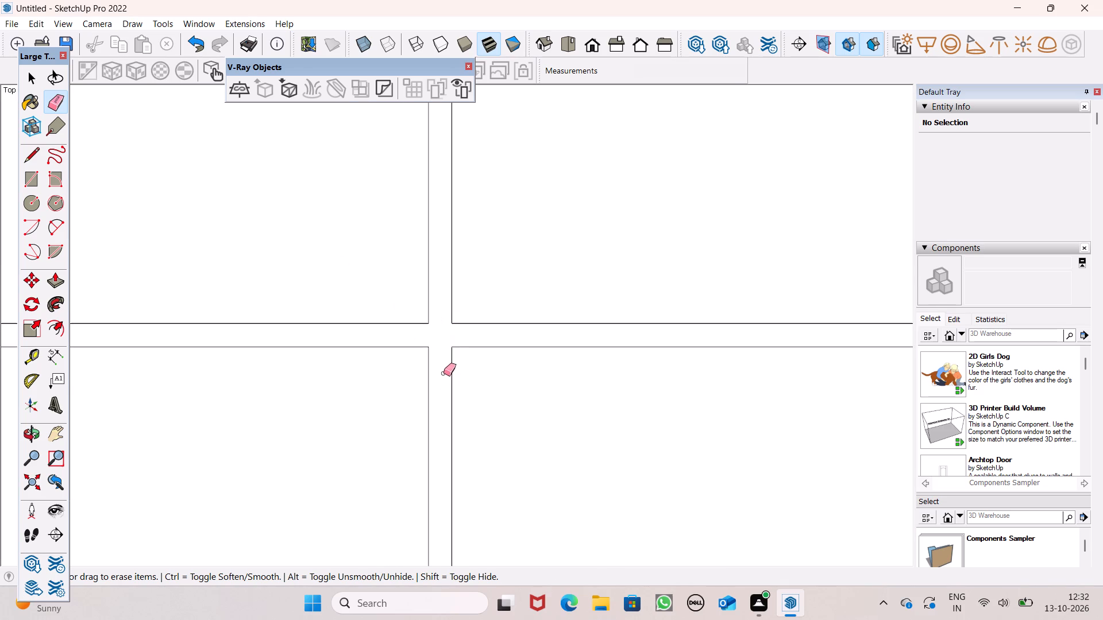
{"action": "scroll", "coordinate": [456, 386], "scroll_direction": "down", "scroll_amount": 14}
{"action": "scroll", "coordinate": [391, 377], "scroll_direction": "down", "scroll_amount": 1}
{"action": "scroll", "coordinate": [244, 355], "scroll_direction": "up", "scroll_amount": 2}
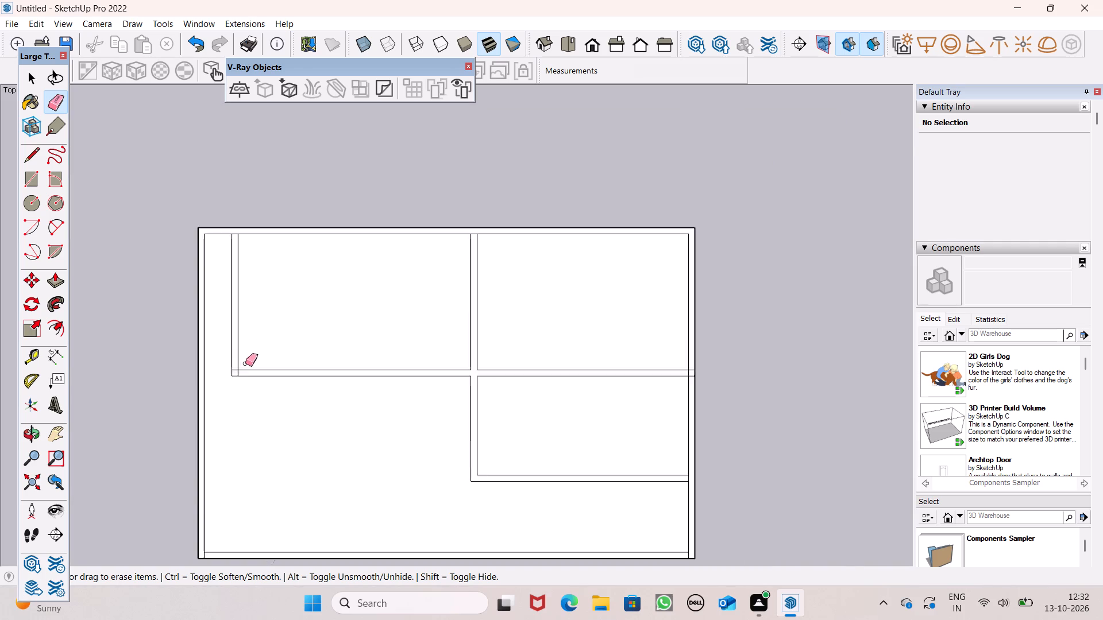
{"action": "scroll", "coordinate": [245, 363], "scroll_direction": "up", "scroll_amount": 18}
{"action": "scroll", "coordinate": [242, 371], "scroll_direction": "up", "scroll_amount": 3}
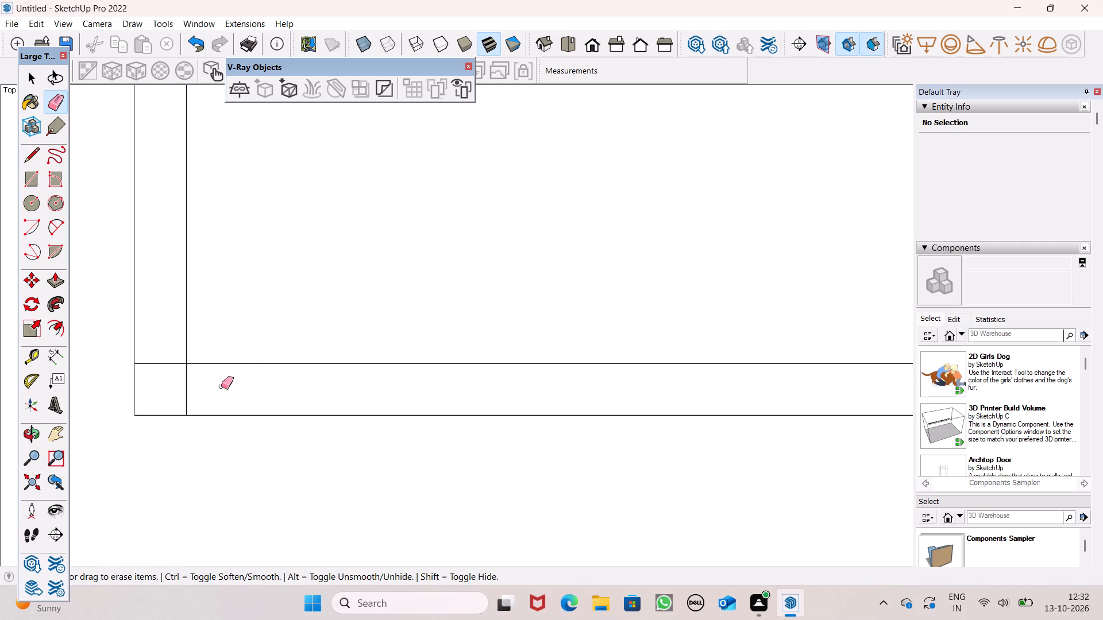
{"action": "scroll", "coordinate": [207, 387], "scroll_direction": "down", "scroll_amount": 1}
{"action": "scroll", "coordinate": [198, 386], "scroll_direction": "up", "scroll_amount": 1}
{"action": "left_click_drag", "start_coordinate": [165, 355], "coordinate": [194, 386]}
Erase the stub of the middle wall's rear line that runs across the right outer wall.
{"action": "scroll", "coordinate": [363, 356], "scroll_direction": "down", "scroll_amount": 5}
{"action": "scroll", "coordinate": [362, 456], "scroll_direction": "down", "scroll_amount": 4}
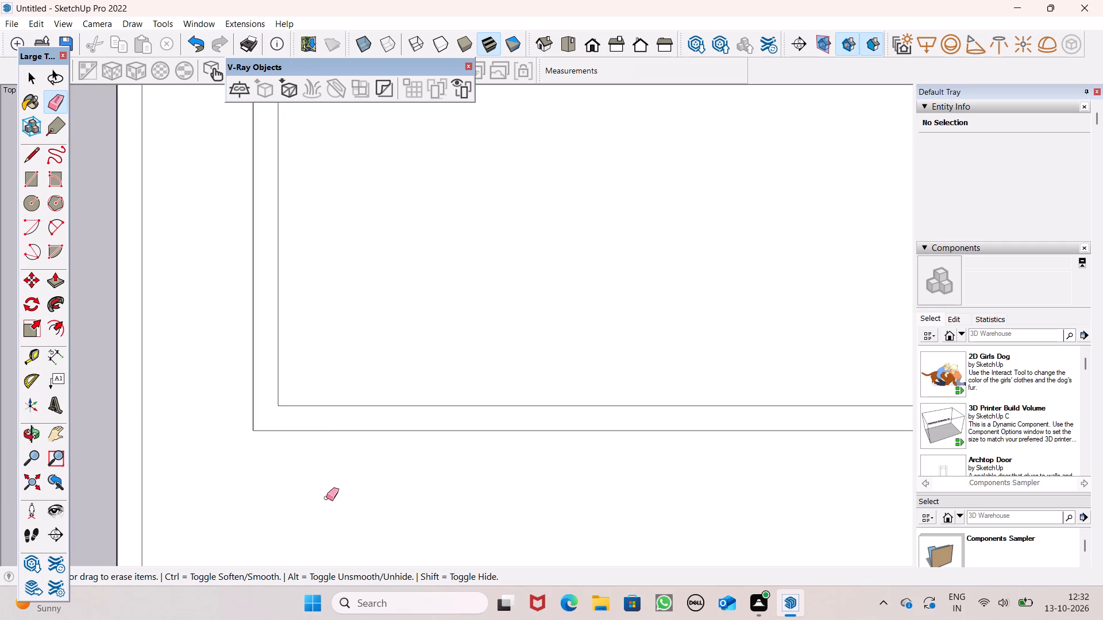
{"action": "scroll", "coordinate": [327, 444], "scroll_direction": "down", "scroll_amount": 5}
{"action": "scroll", "coordinate": [279, 453], "scroll_direction": "up", "scroll_amount": 1}
{"action": "scroll", "coordinate": [278, 454], "scroll_direction": "down", "scroll_amount": 2}
{"action": "scroll", "coordinate": [139, 411], "scroll_direction": "down", "scroll_amount": 5}
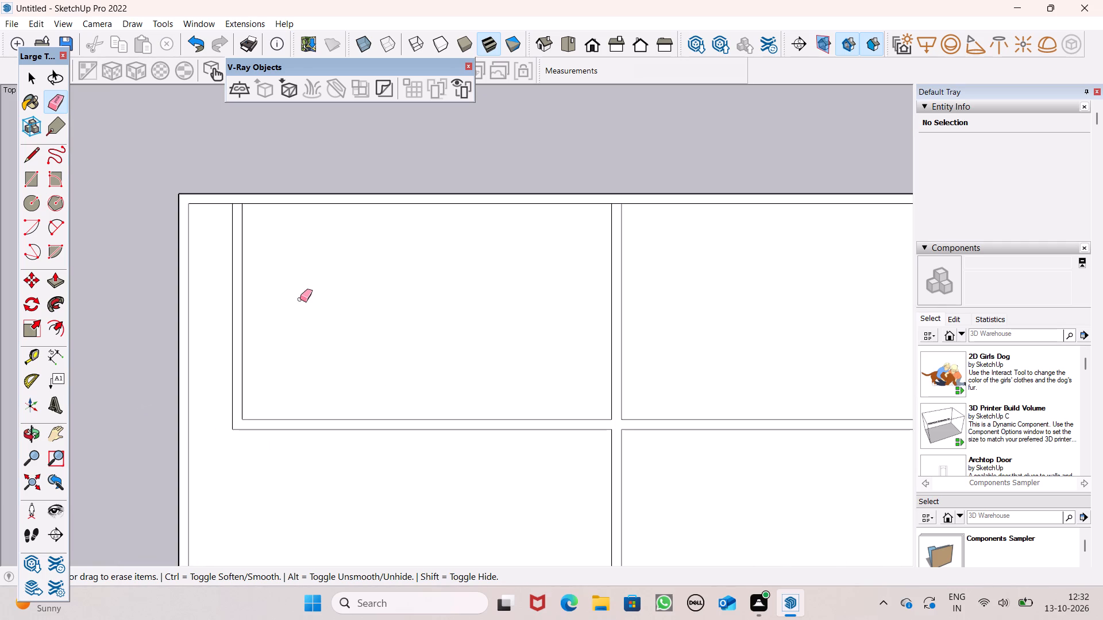
{"action": "scroll", "coordinate": [300, 299], "scroll_direction": "down", "scroll_amount": 6}
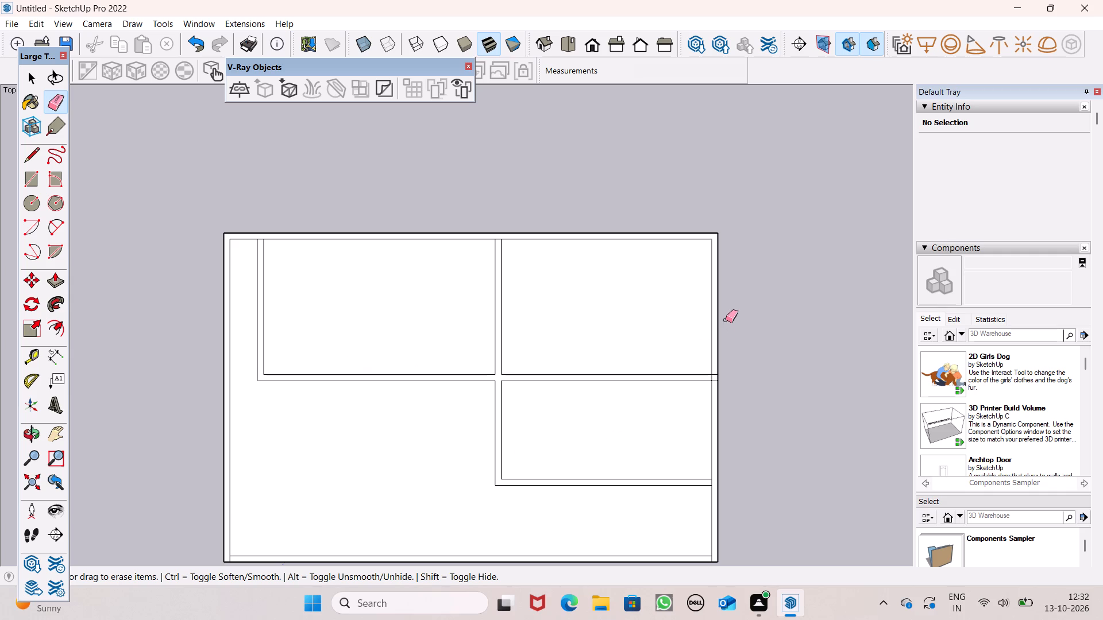
{"action": "scroll", "coordinate": [672, 360], "scroll_direction": "up", "scroll_amount": 8}
{"action": "left_click", "coordinate": [682, 367]}
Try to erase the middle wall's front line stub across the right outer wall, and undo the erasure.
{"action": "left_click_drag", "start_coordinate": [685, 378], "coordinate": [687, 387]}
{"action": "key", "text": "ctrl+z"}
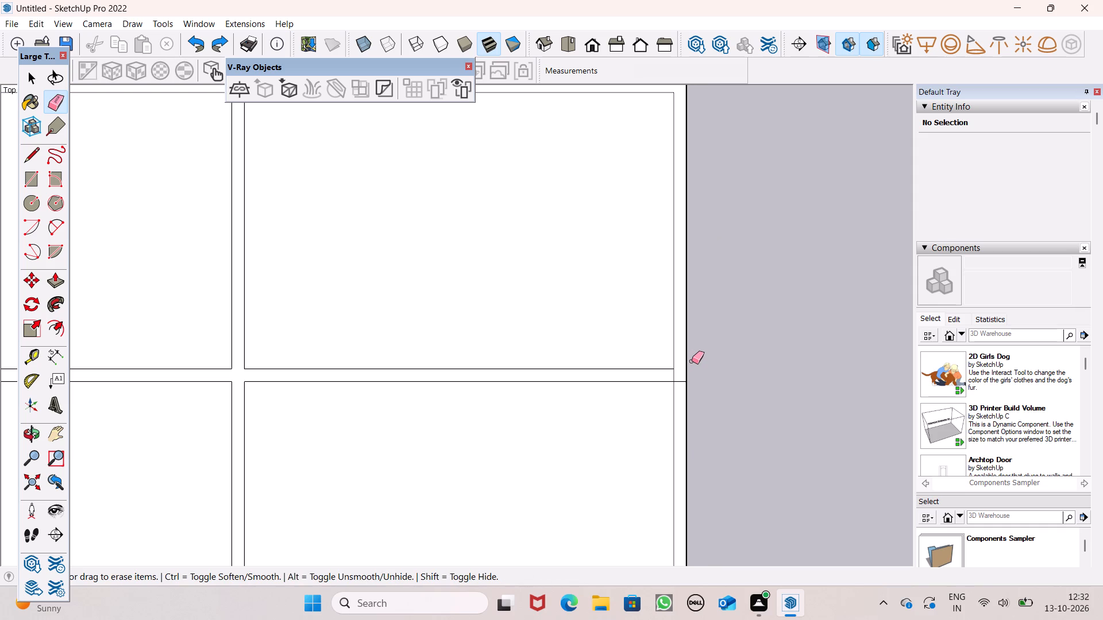
Erase the stub of the middle wall's front line that runs across the right outer wall.
{"action": "scroll", "coordinate": [675, 382], "scroll_direction": "up", "scroll_amount": 3}
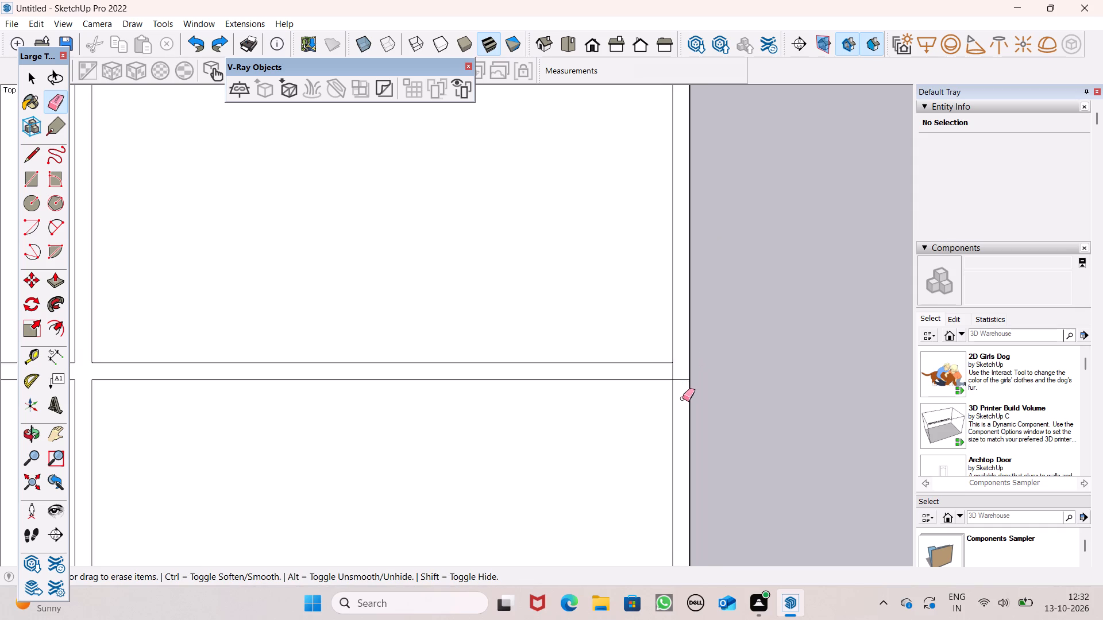
{"action": "scroll", "coordinate": [682, 398], "scroll_direction": "up", "scroll_amount": 2}
{"action": "left_click_drag", "start_coordinate": [681, 379], "coordinate": [682, 373]}
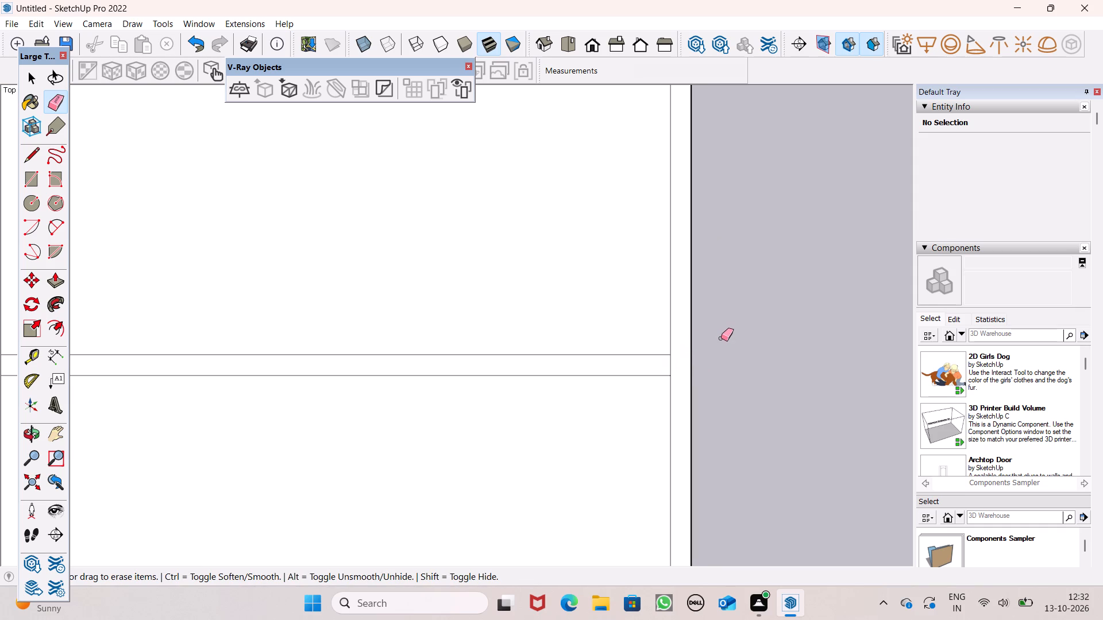
{"action": "scroll", "coordinate": [718, 339], "scroll_direction": "down", "scroll_amount": 5}
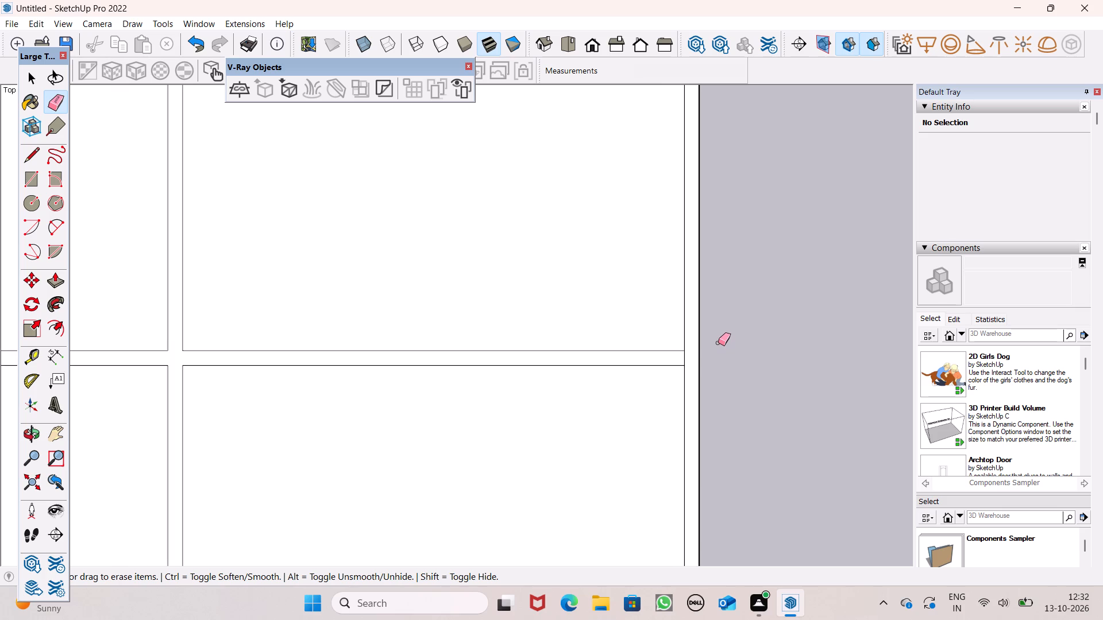
{"action": "scroll", "coordinate": [718, 343], "scroll_direction": "down", "scroll_amount": 4}
{"action": "key", "text": "space"}
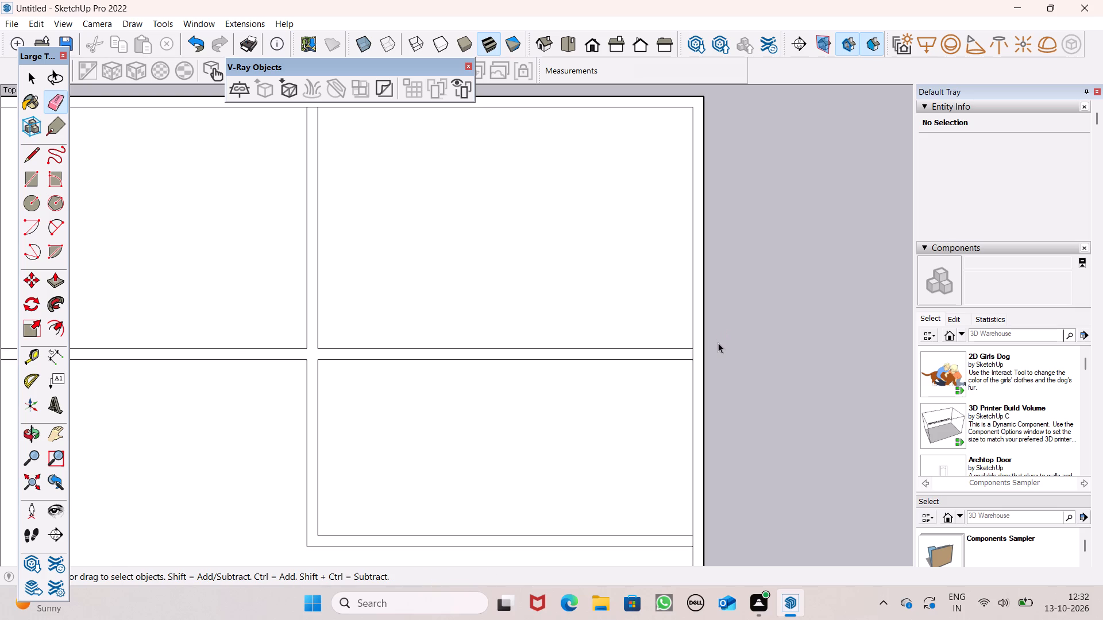
Place a guide about 2' 2" inside the rear outer wall's inner line and a second guide 9" further in.
{"action": "scroll", "coordinate": [718, 343], "scroll_direction": "down", "scroll_amount": 12}
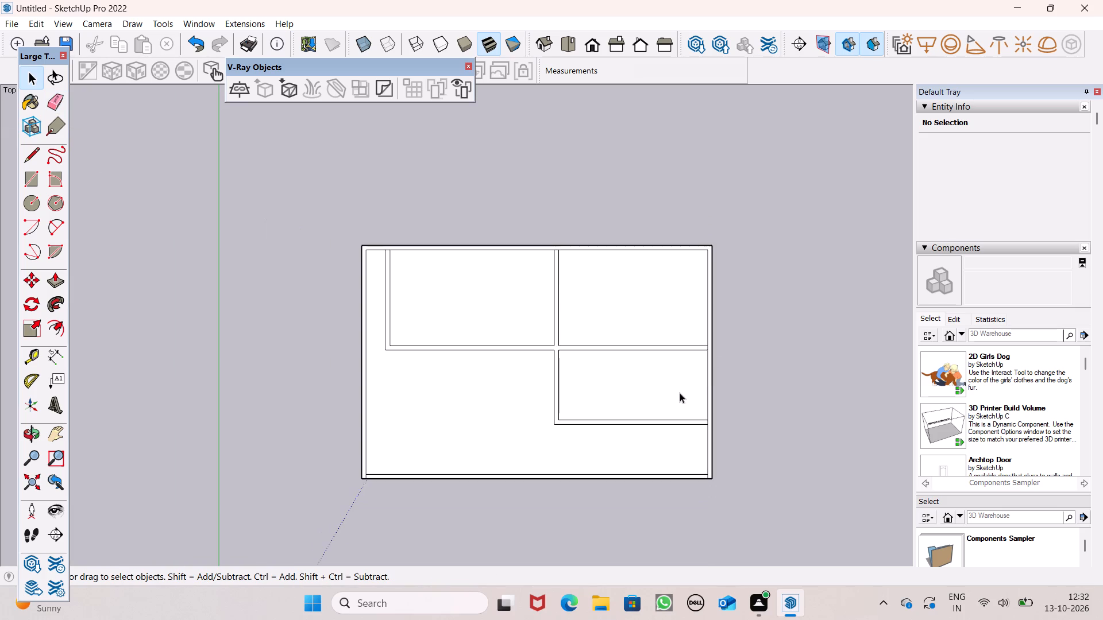
{"action": "scroll", "coordinate": [668, 387], "scroll_direction": "up", "scroll_amount": 2}
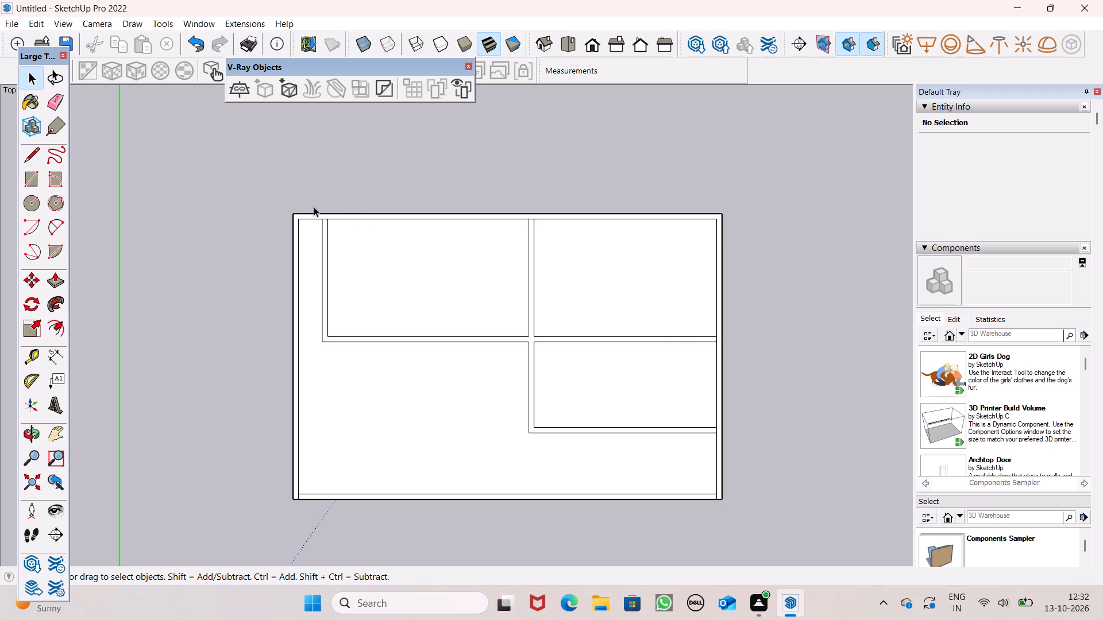
{"action": "scroll", "coordinate": [367, 218], "scroll_direction": "up", "scroll_amount": 2}
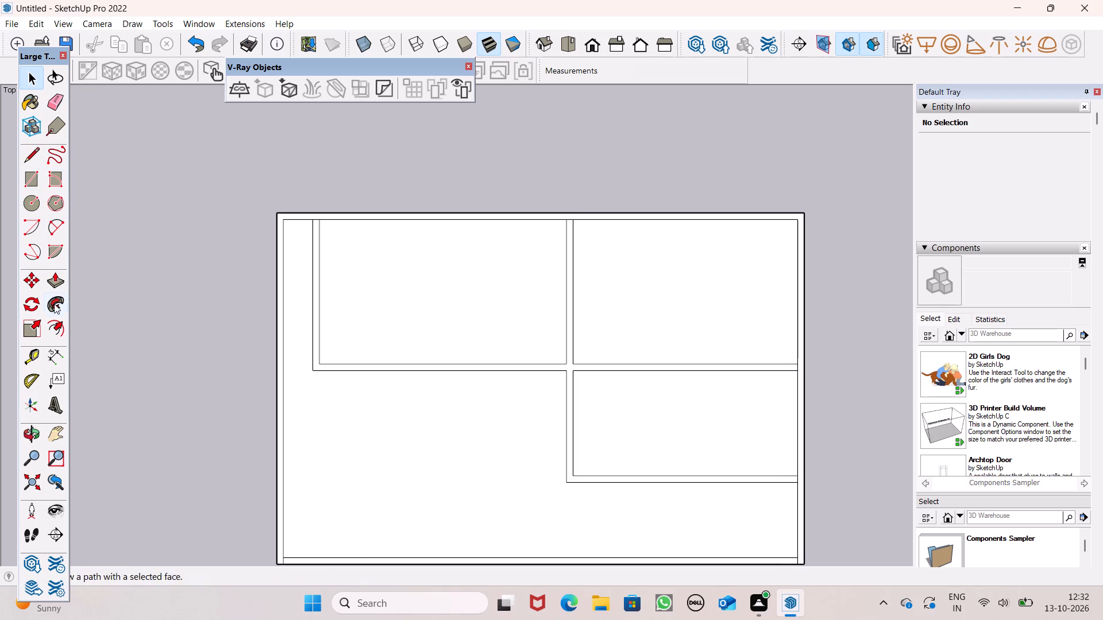
{"action": "left_click", "coordinate": [29, 360]}
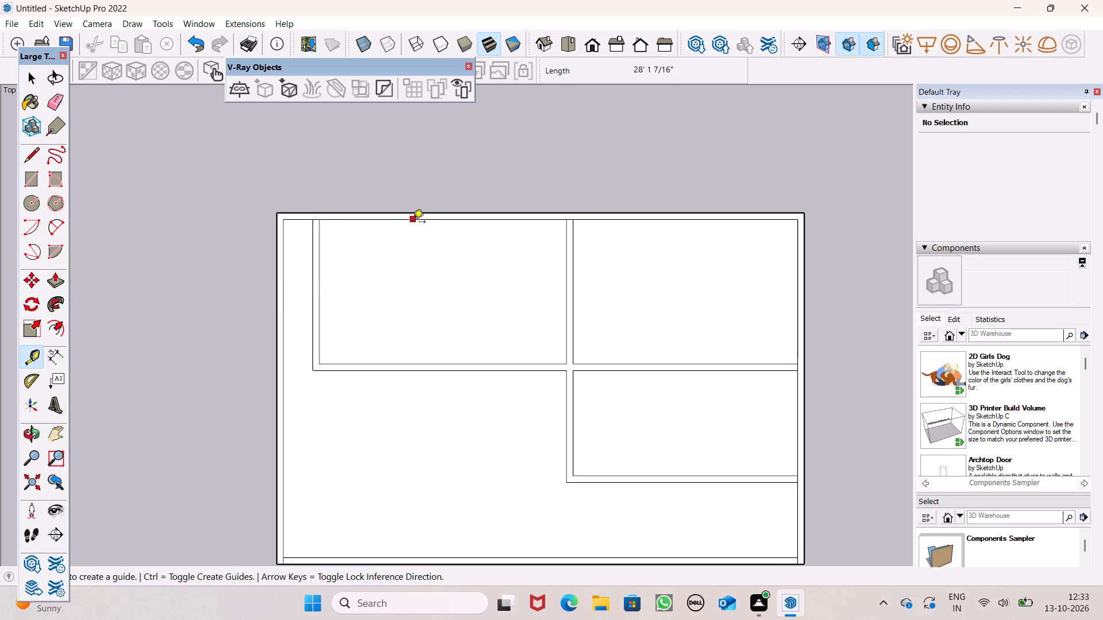
{"action": "left_click", "coordinate": [413, 221]}
{"action": "left_click", "coordinate": [414, 238]}
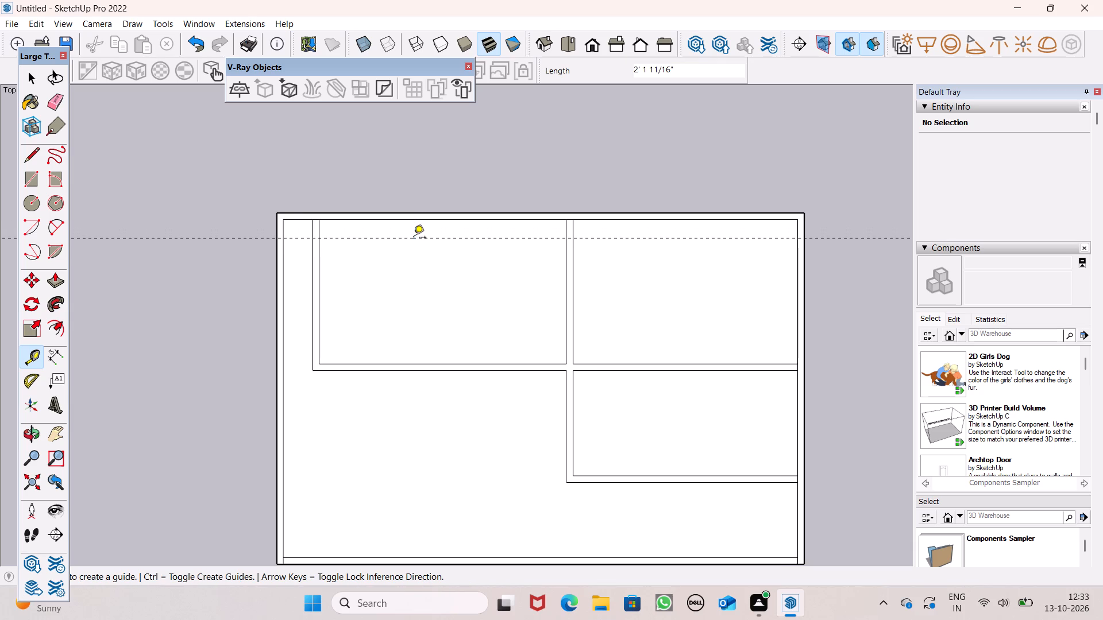
{"action": "left_click", "coordinate": [408, 241]}
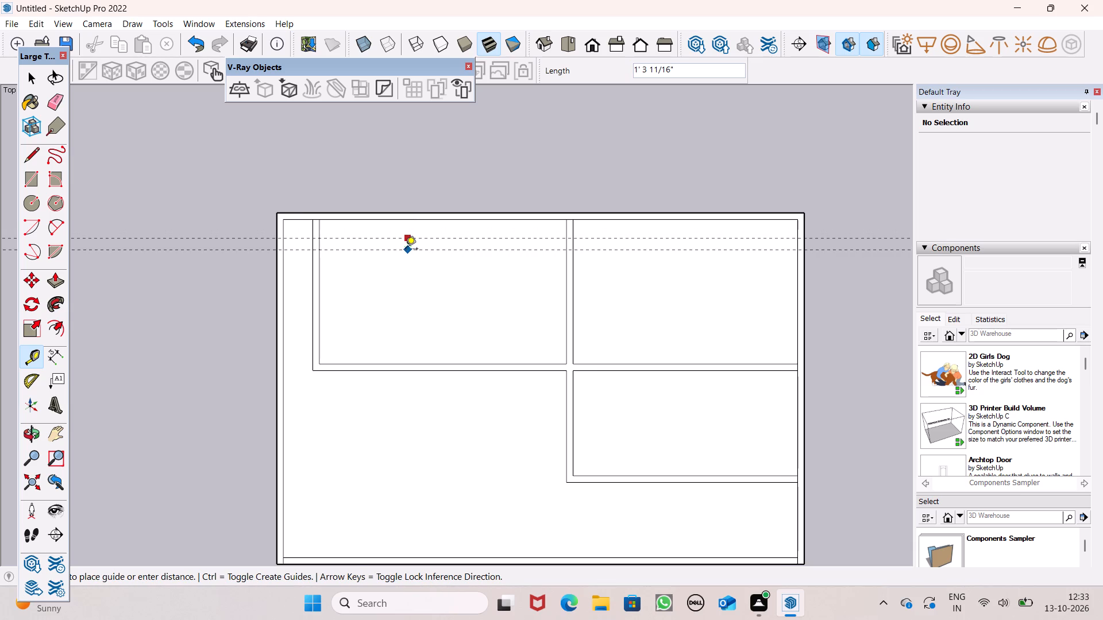
{"action": "type", "text": "9\""}
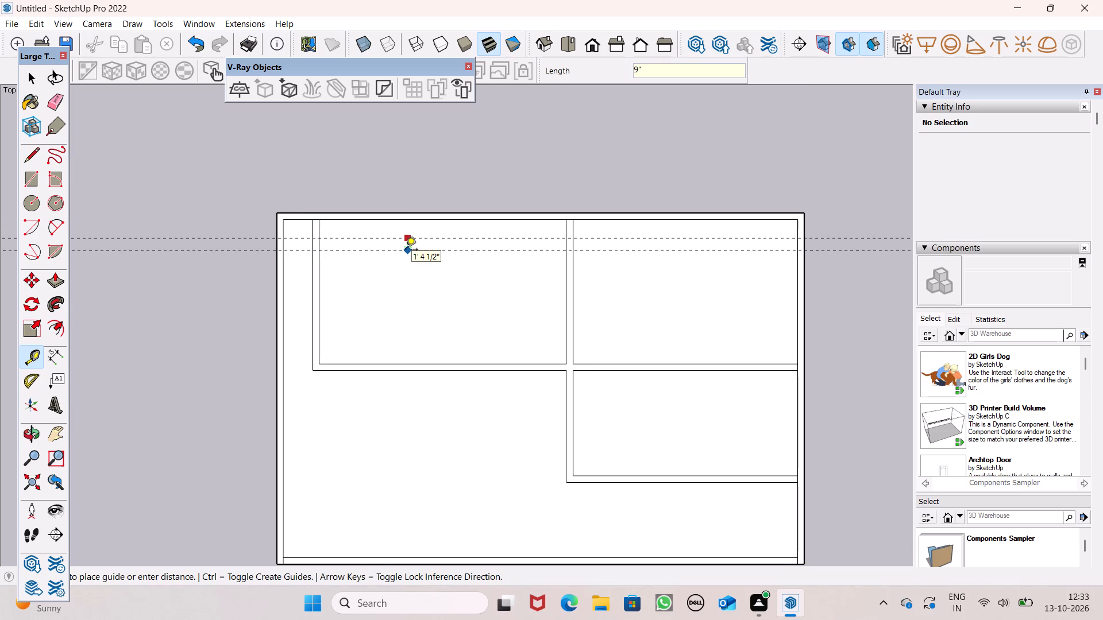
{"action": "key", "text": "Return"}
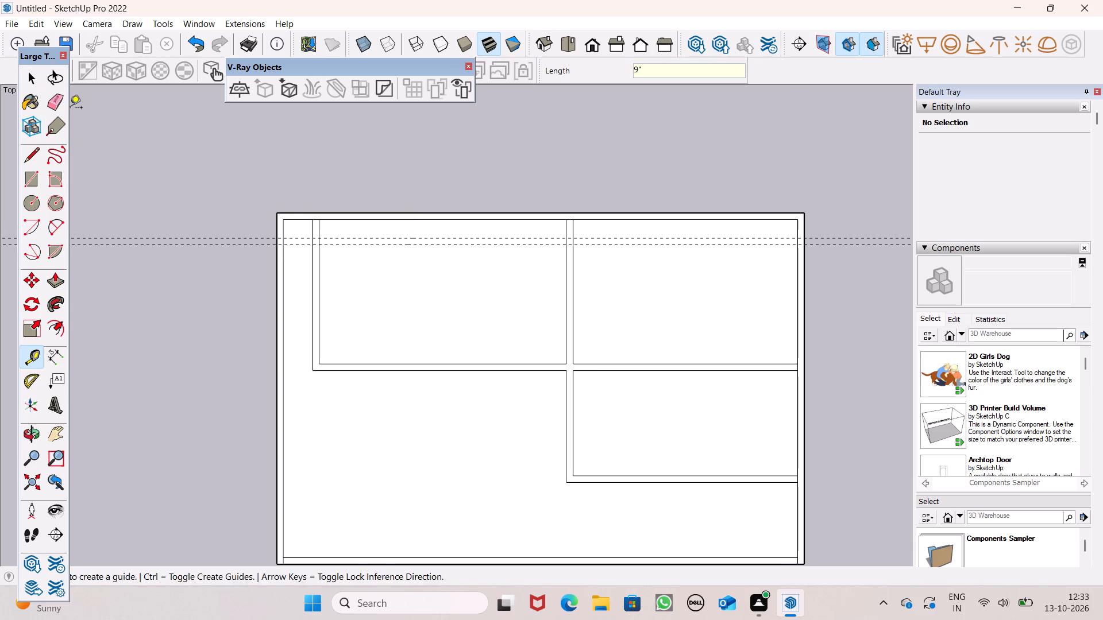
Draw a rear wall rectangle, about 9" by 55' 11", between the guides from the left interior wall's outer line to the slab's right edge.
{"action": "left_click", "coordinate": [29, 175]}
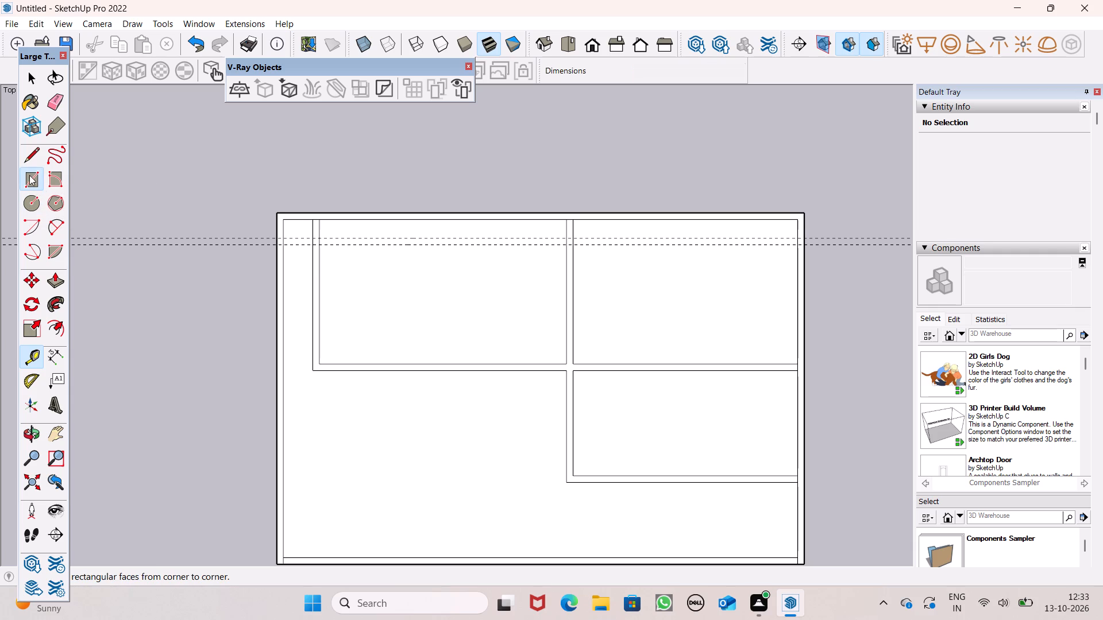
{"action": "left_click", "coordinate": [314, 235]}
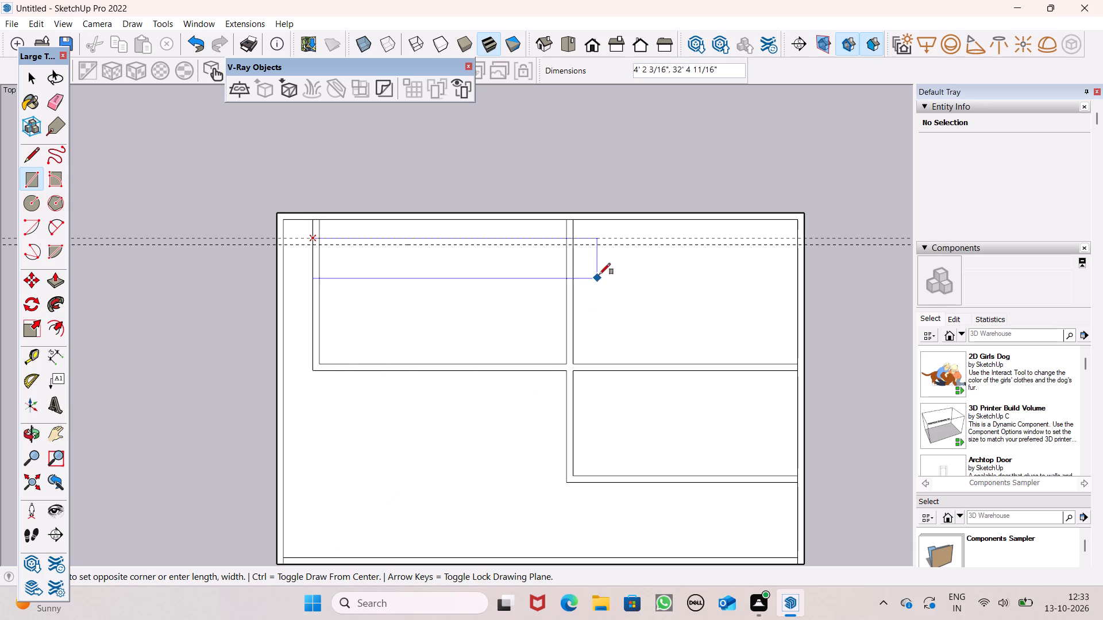
{"action": "left_click", "coordinate": [805, 246]}
Erase the two guides along the new rear interior wall.
{"action": "left_click", "coordinate": [56, 105]}
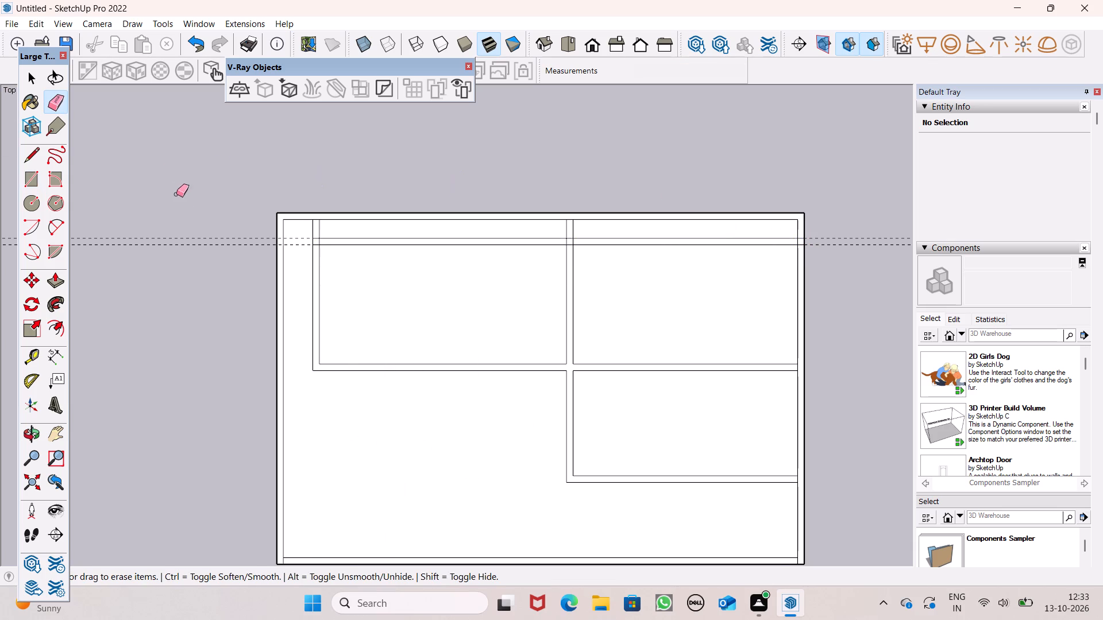
{"action": "left_click_drag", "start_coordinate": [186, 206], "coordinate": [203, 253]}
Erase the left interior wall's stubs beyond the new rear interior wall and the overlapping segments at their corner.
{"action": "scroll", "coordinate": [361, 230], "scroll_direction": "up", "scroll_amount": 6}
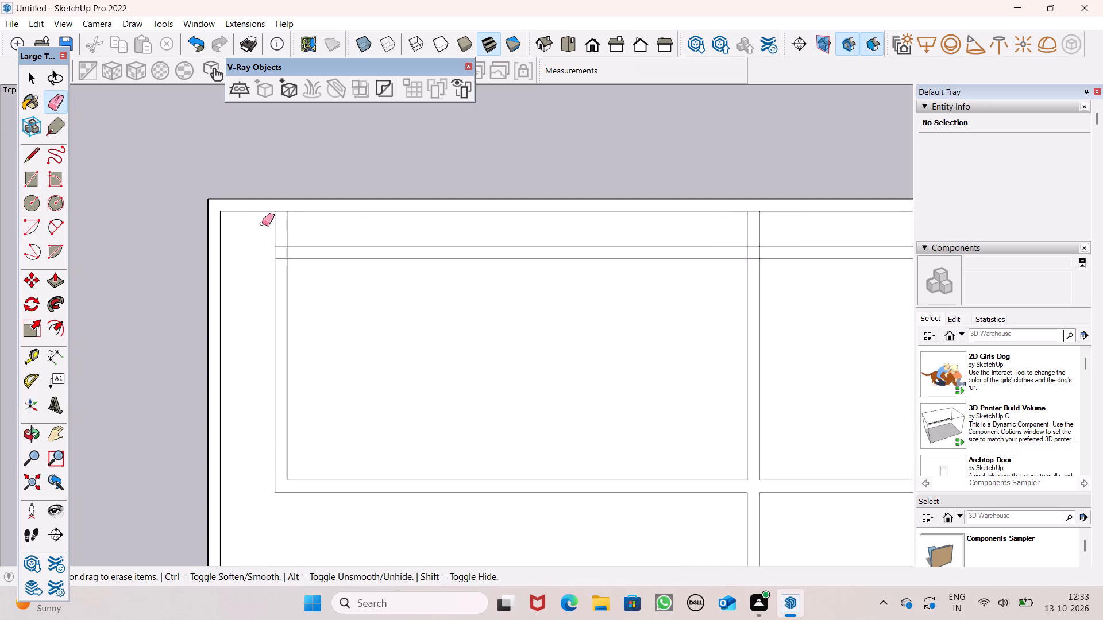
{"action": "scroll", "coordinate": [262, 223], "scroll_direction": "up", "scroll_amount": 3}
{"action": "left_click_drag", "start_coordinate": [284, 244], "coordinate": [304, 241]}
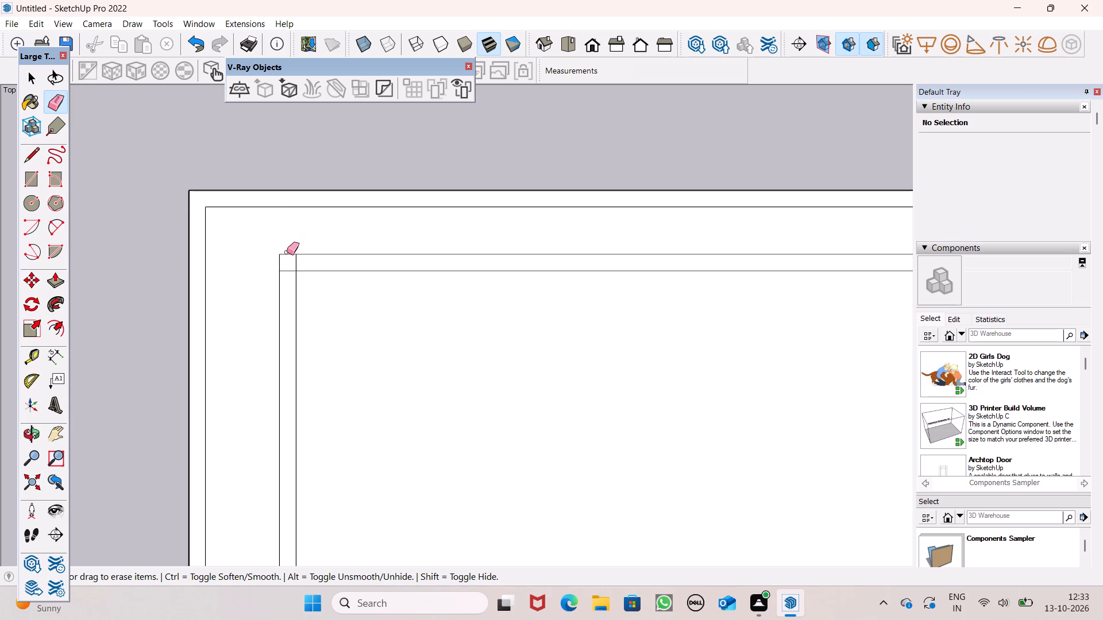
{"action": "left_click_drag", "start_coordinate": [287, 264], "coordinate": [284, 270]}
{"action": "scroll", "coordinate": [260, 166], "scroll_direction": "down", "scroll_amount": 1}
{"action": "scroll", "coordinate": [260, 166], "scroll_direction": "up", "scroll_amount": 1}
{"action": "scroll", "coordinate": [281, 286], "scroll_direction": "up", "scroll_amount": 3}
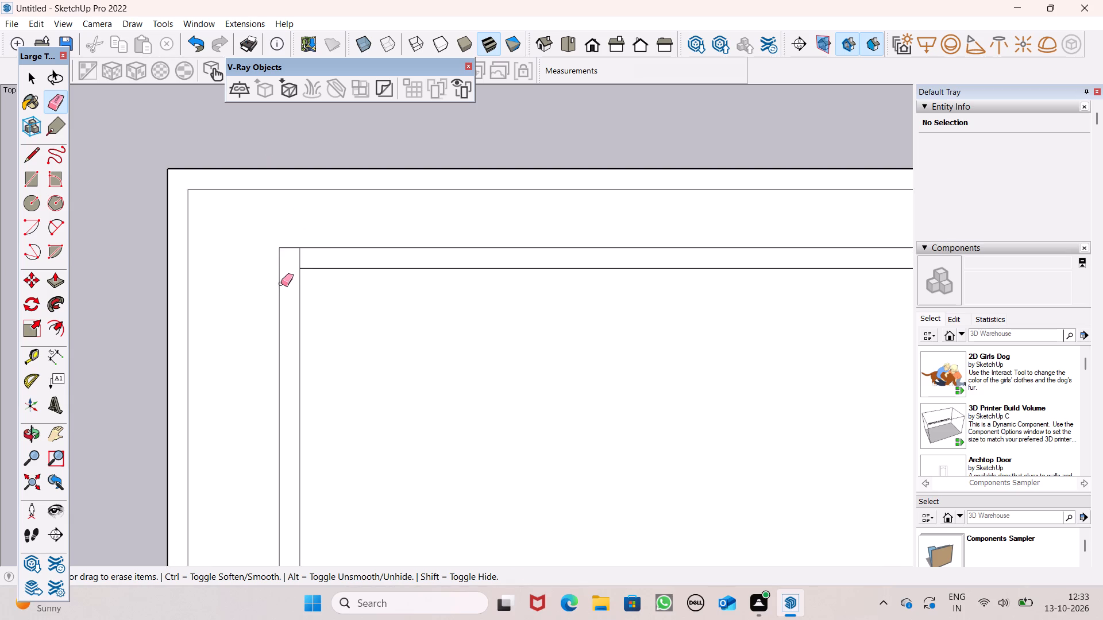
{"action": "scroll", "coordinate": [319, 259], "scroll_direction": "up", "scroll_amount": 4}
{"action": "left_click", "coordinate": [291, 258]}
{"action": "left_click_drag", "start_coordinate": [328, 247], "coordinate": [282, 252]}
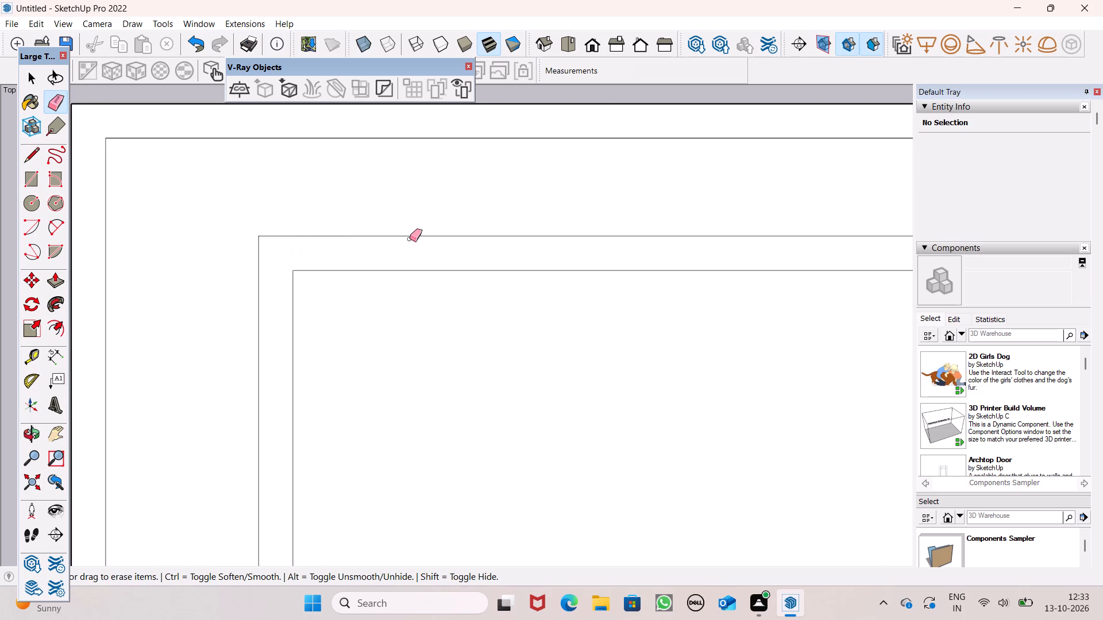
Erase the central interior wall's stubs beyond the new rear interior wall and the overlapping segments at their junction.
{"action": "scroll", "coordinate": [406, 233], "scroll_direction": "down", "scroll_amount": 6}
{"action": "scroll", "coordinate": [167, 219], "scroll_direction": "down", "scroll_amount": 8}
{"action": "scroll", "coordinate": [570, 132], "scroll_direction": "down", "scroll_amount": 5}
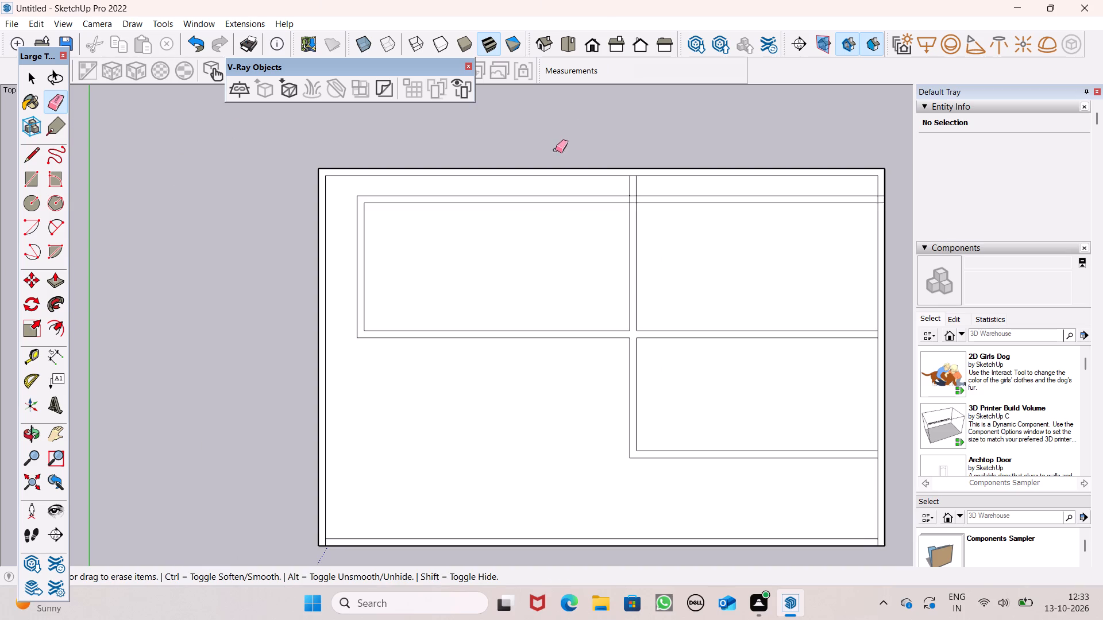
{"action": "scroll", "coordinate": [556, 150], "scroll_direction": "down", "scroll_amount": 2}
{"action": "scroll", "coordinate": [674, 191], "scroll_direction": "up", "scroll_amount": 5}
{"action": "scroll", "coordinate": [609, 176], "scroll_direction": "down", "scroll_amount": 1}
{"action": "scroll", "coordinate": [604, 176], "scroll_direction": "up", "scroll_amount": 5}
{"action": "left_click_drag", "start_coordinate": [578, 183], "coordinate": [612, 176]}
{"action": "left_click_drag", "start_coordinate": [600, 189], "coordinate": [585, 188]}
{"action": "scroll", "coordinate": [608, 201], "scroll_direction": "up", "scroll_amount": 10}
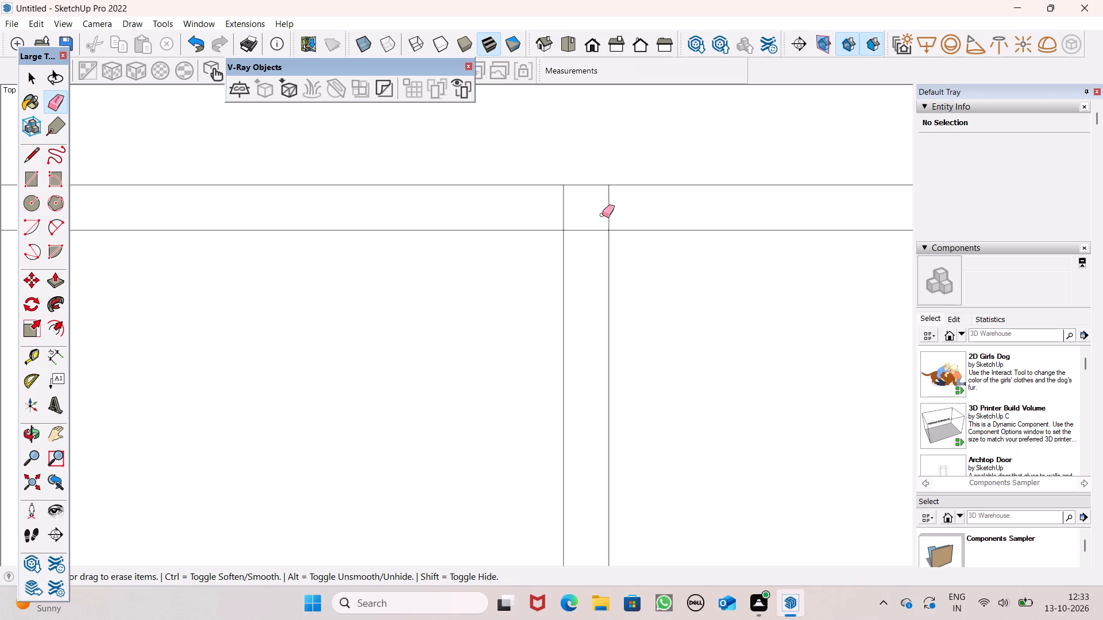
{"action": "left_click_drag", "start_coordinate": [614, 211], "coordinate": [596, 210]}
{"action": "left_click", "coordinate": [589, 208]}
{"action": "left_click_drag", "start_coordinate": [581, 207], "coordinate": [566, 215]}
{"action": "left_click", "coordinate": [563, 216]}
{"action": "left_click_drag", "start_coordinate": [588, 222], "coordinate": [585, 230]}
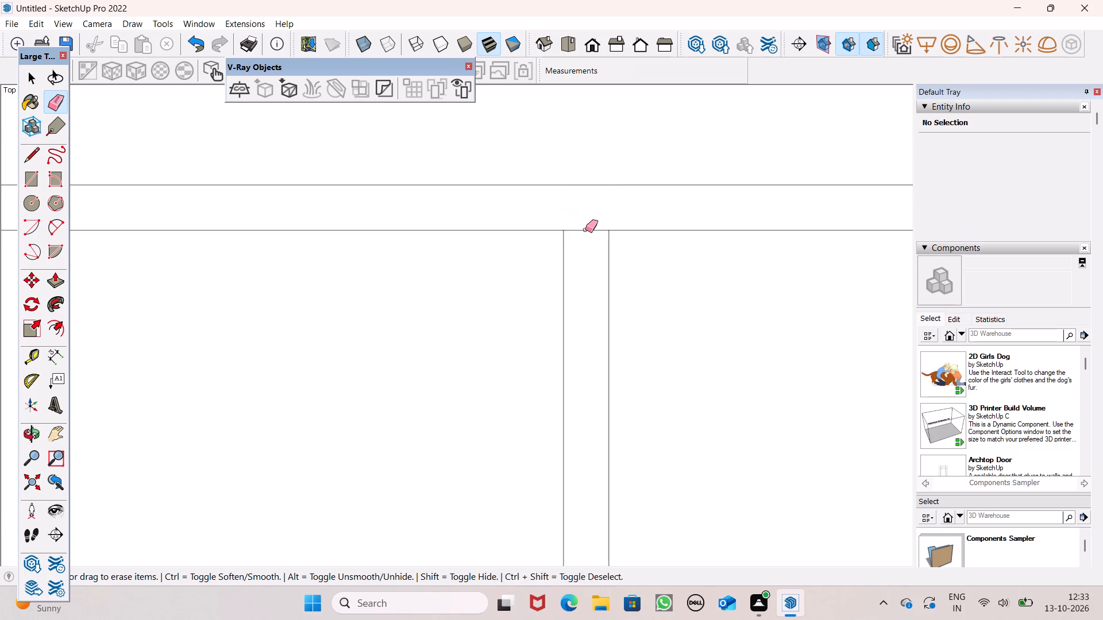
{"action": "left_click_drag", "start_coordinate": [585, 230], "coordinate": [585, 228]}
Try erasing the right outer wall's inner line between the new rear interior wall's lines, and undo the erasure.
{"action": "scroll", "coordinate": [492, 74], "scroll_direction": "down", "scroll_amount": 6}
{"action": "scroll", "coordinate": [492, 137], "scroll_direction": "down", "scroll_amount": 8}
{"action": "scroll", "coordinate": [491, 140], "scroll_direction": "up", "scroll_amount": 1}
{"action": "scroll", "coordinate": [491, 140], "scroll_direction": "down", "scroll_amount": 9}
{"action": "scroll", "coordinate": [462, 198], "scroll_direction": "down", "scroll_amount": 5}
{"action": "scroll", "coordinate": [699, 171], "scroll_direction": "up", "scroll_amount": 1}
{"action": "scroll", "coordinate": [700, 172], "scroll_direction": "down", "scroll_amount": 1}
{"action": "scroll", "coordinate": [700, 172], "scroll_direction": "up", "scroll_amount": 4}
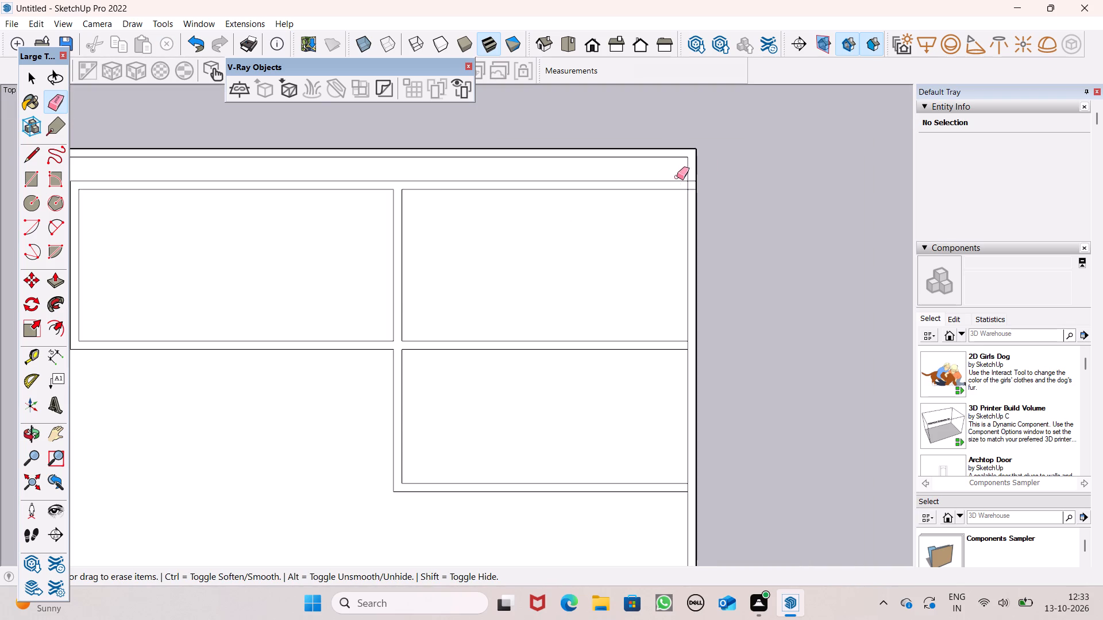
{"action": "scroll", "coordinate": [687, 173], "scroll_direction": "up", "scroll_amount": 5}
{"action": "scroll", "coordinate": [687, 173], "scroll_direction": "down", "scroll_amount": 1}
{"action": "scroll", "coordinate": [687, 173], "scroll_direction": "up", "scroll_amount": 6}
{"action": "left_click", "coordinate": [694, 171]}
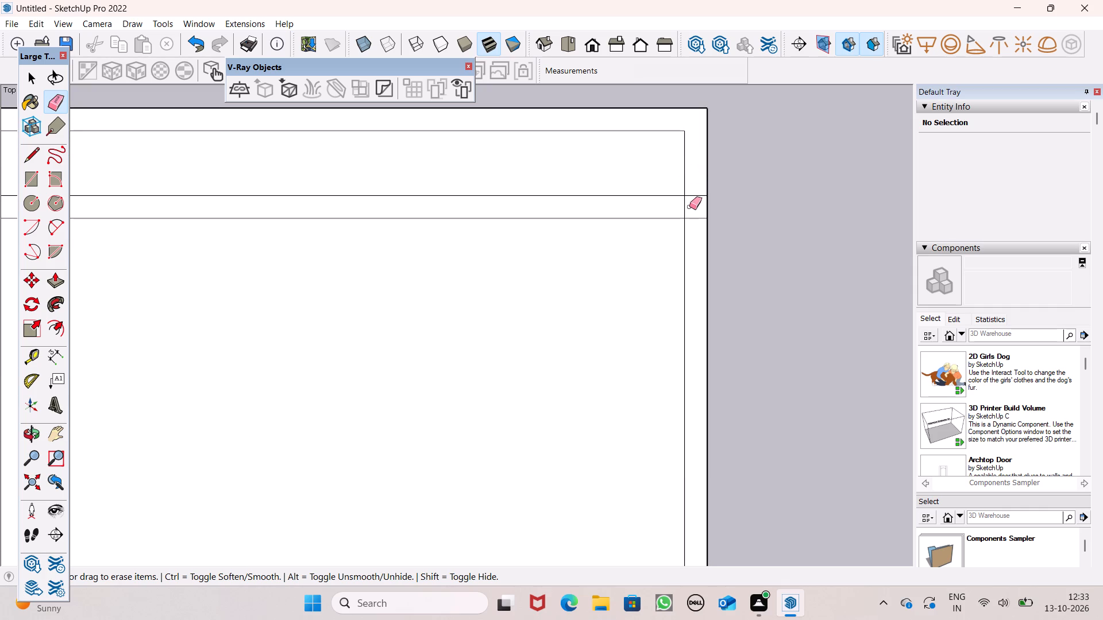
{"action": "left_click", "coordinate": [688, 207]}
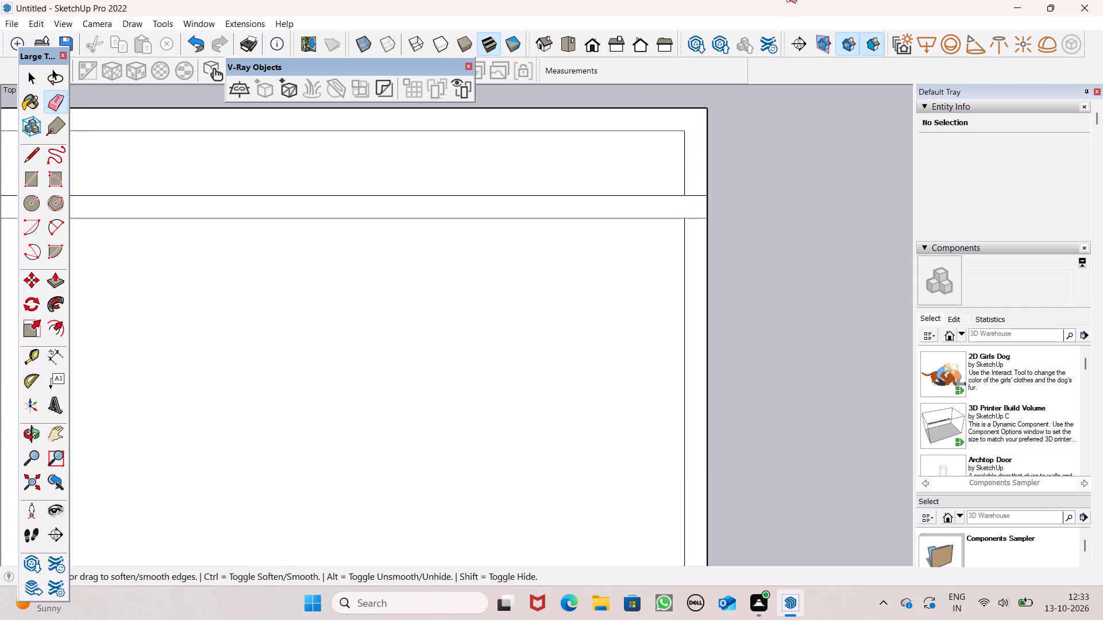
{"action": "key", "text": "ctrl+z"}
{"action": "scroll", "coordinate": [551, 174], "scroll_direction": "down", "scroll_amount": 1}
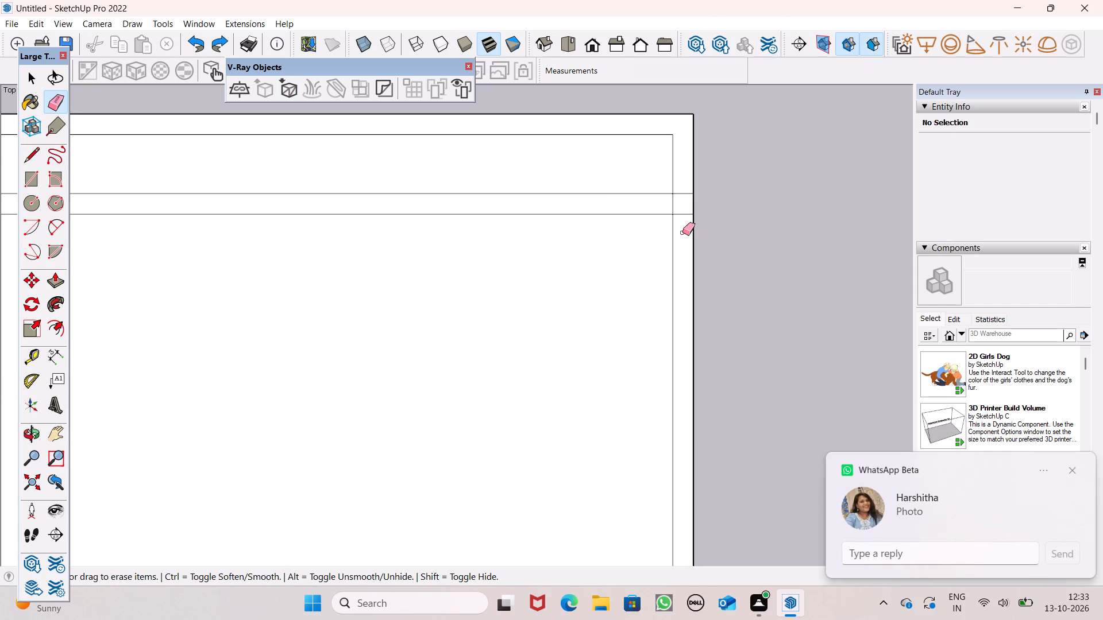
Dismiss the incoming chat notifications.
{"action": "left_click", "coordinate": [1077, 478]}
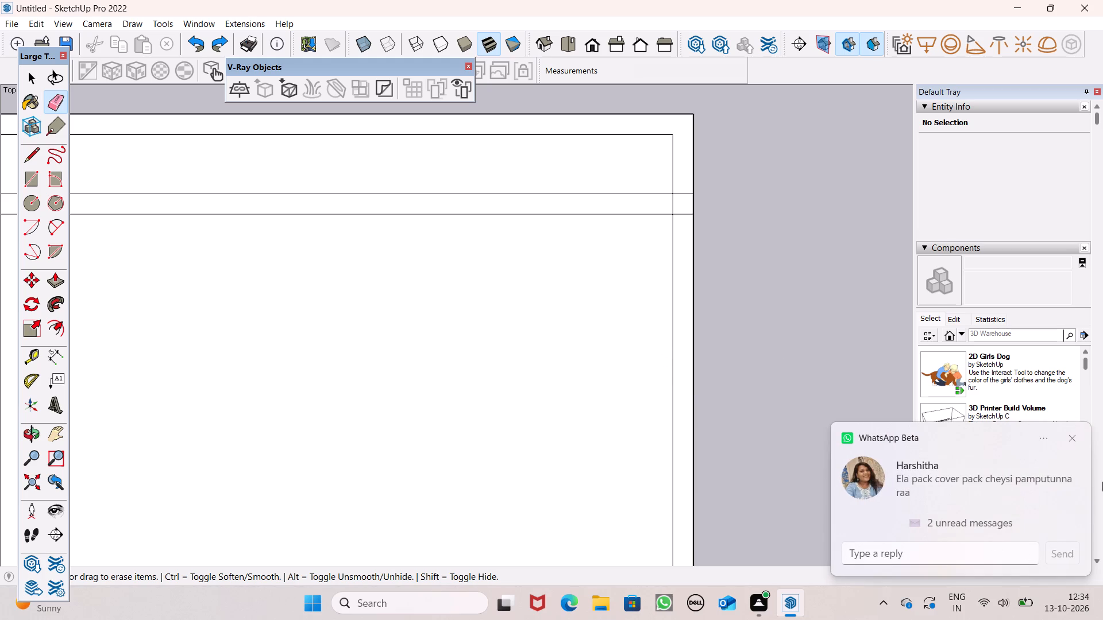
{"action": "left_click", "coordinate": [1075, 441]}
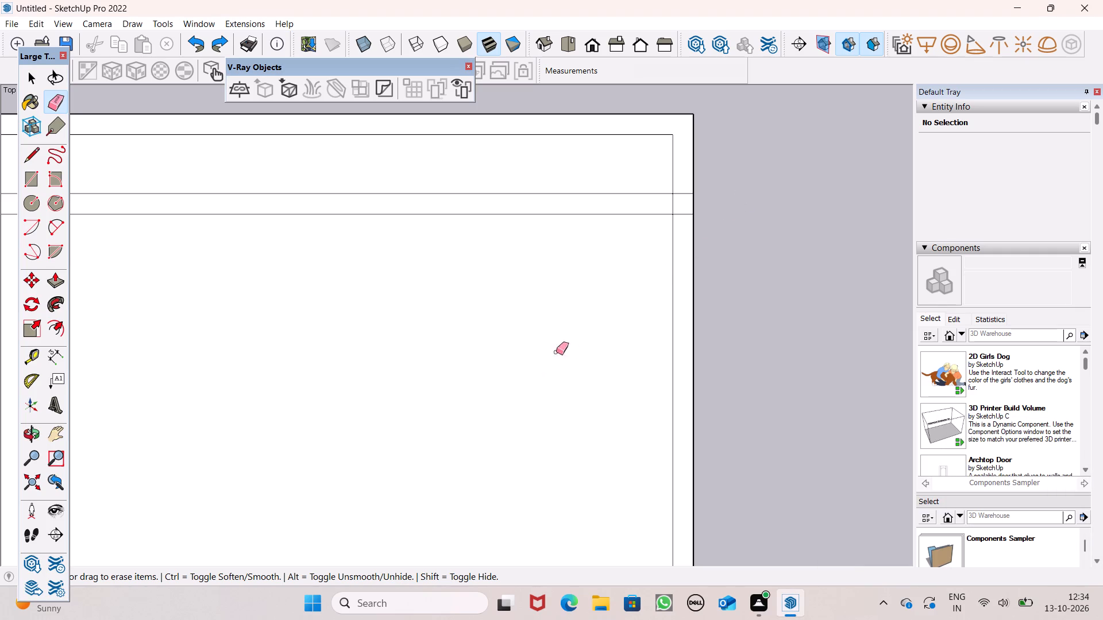
Erase the two stubs of the new rear interior wall's lines that run across the right outer wall.
{"action": "scroll", "coordinate": [684, 187], "scroll_direction": "down", "scroll_amount": 1}
{"action": "scroll", "coordinate": [684, 187], "scroll_direction": "up", "scroll_amount": 6}
{"action": "left_click_drag", "start_coordinate": [684, 187], "coordinate": [684, 187]}
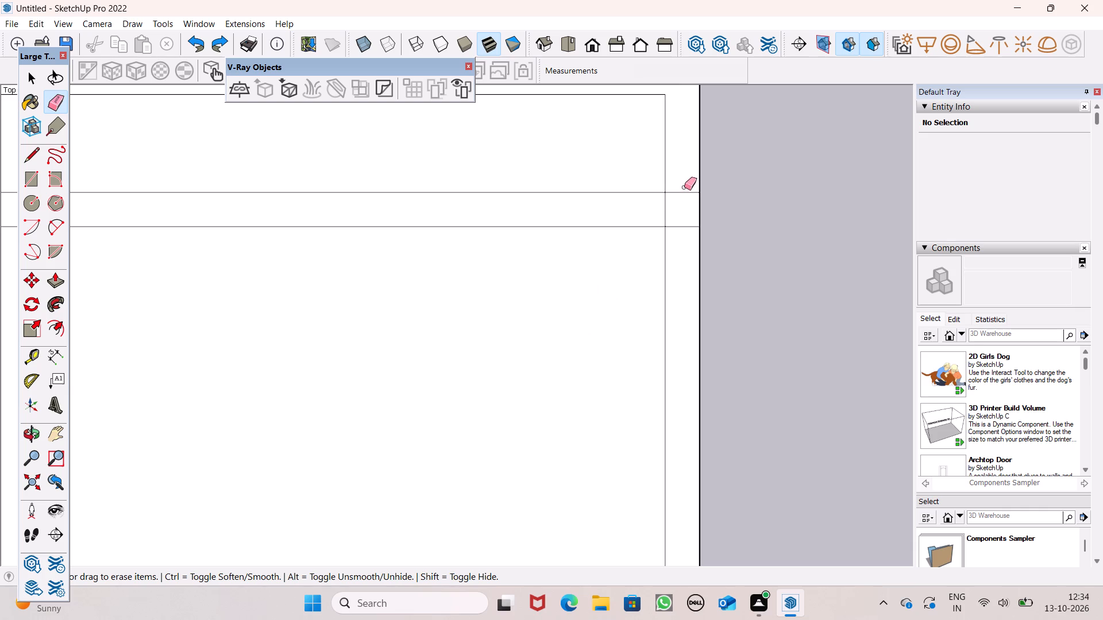
{"action": "left_click_drag", "start_coordinate": [684, 187], "coordinate": [684, 231]}
{"action": "scroll", "coordinate": [748, 195], "scroll_direction": "down", "scroll_amount": 20}
{"action": "scroll", "coordinate": [748, 195], "scroll_direction": "down", "scroll_amount": 5}
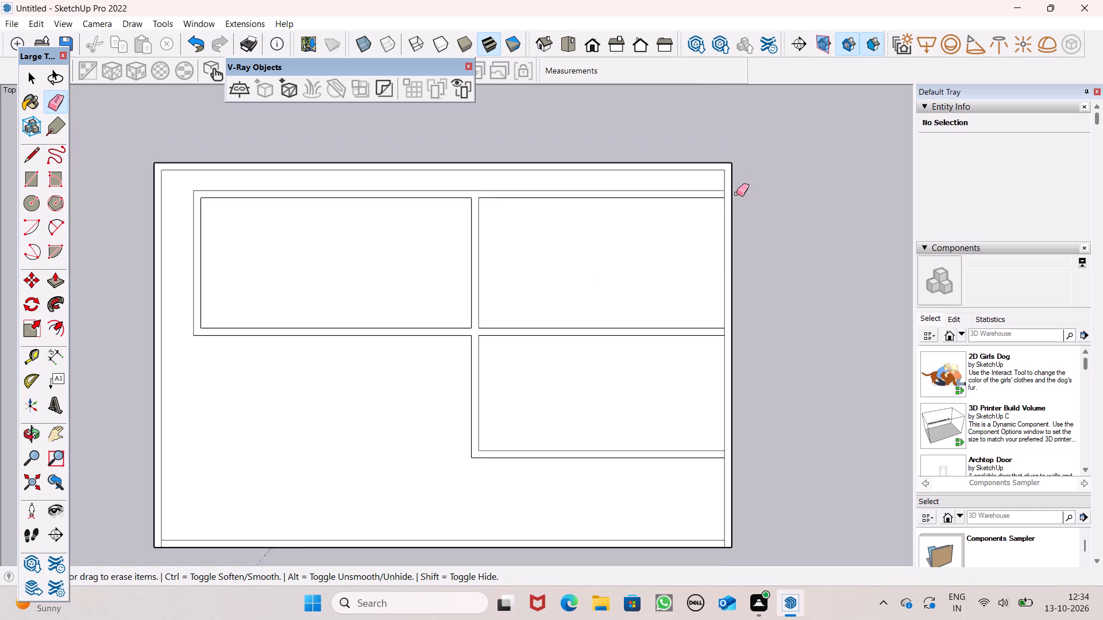
{"action": "scroll", "coordinate": [736, 193], "scroll_direction": "down", "scroll_amount": 3}
{"action": "scroll", "coordinate": [685, 213], "scroll_direction": "up", "scroll_amount": 2}
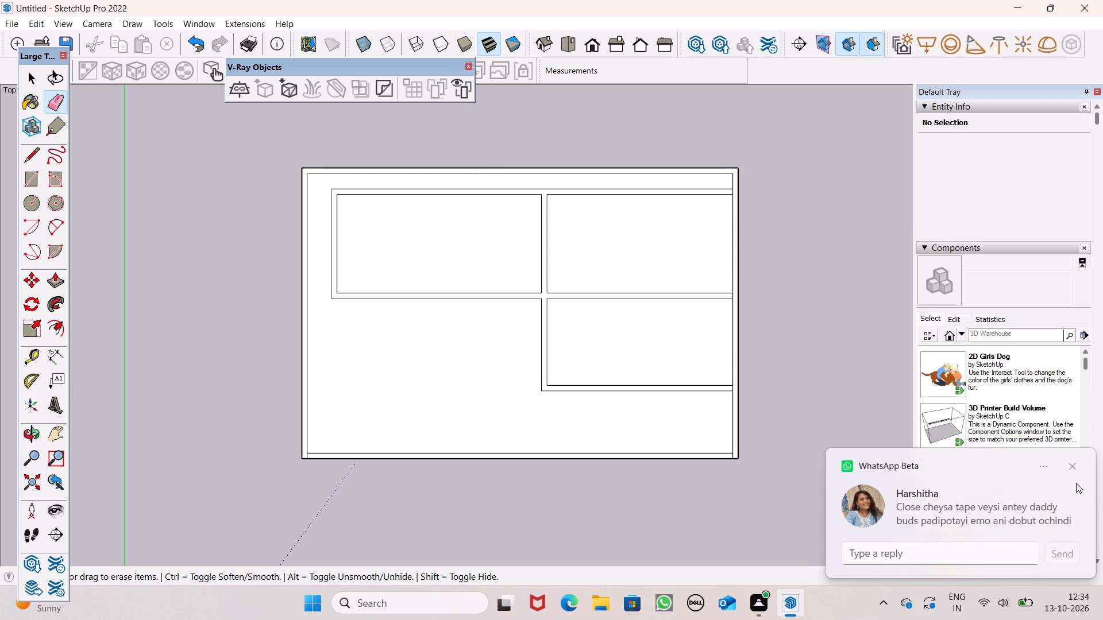
Dismiss the new chat notification.
{"action": "left_click", "coordinate": [1071, 470]}
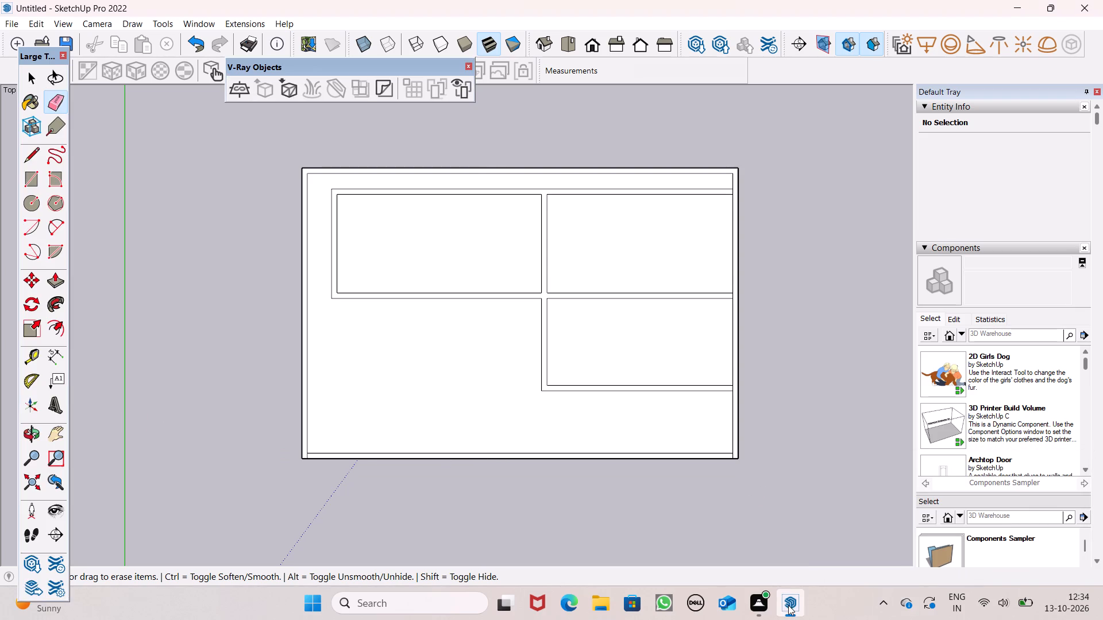
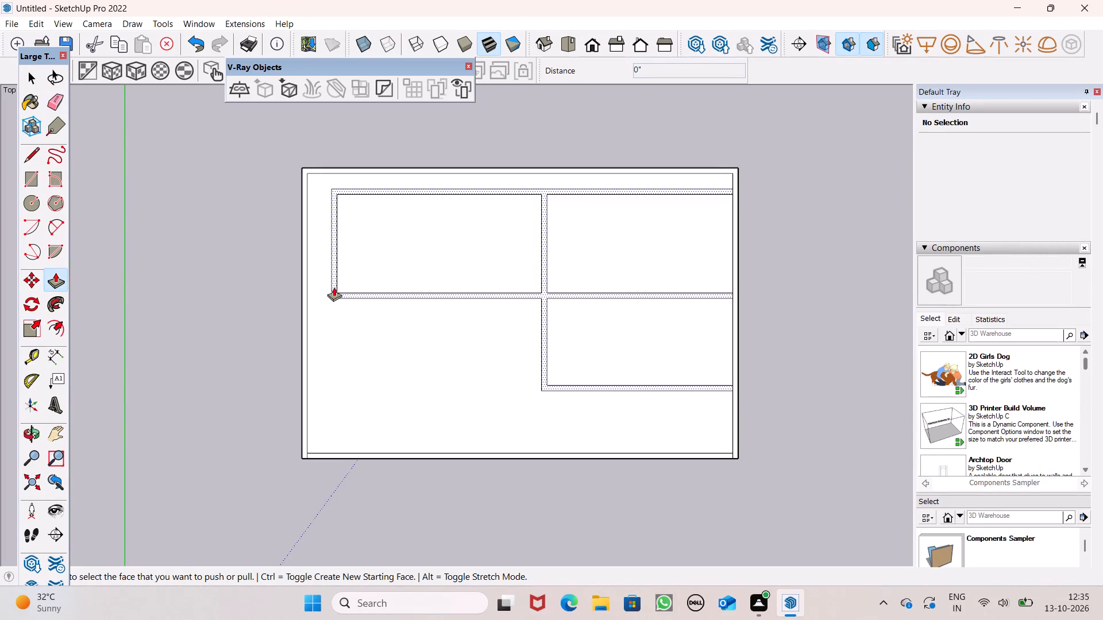
Push/Pull the interior wall outlines up to a height of 10'.
{"action": "left_click_drag", "start_coordinate": [333, 287], "coordinate": [294, 250]}
{"action": "key", "text": "1"}
{"action": "type", "text": "0'"}
{"action": "key", "text": "Return"}
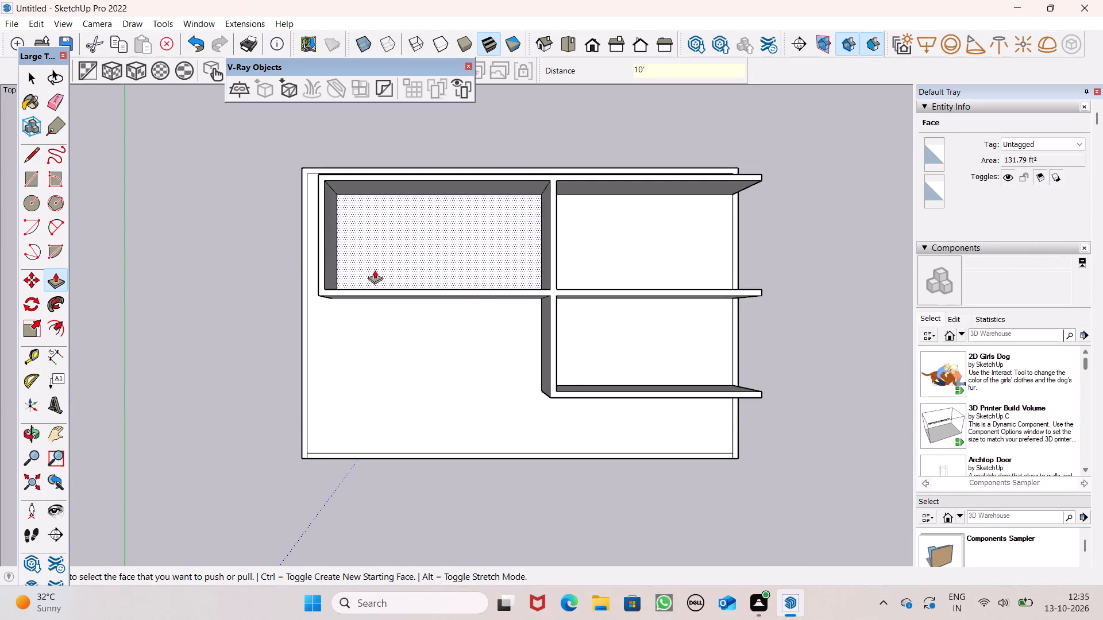
Draw a 9" line across the outer wall strip at the slab's rear right corner, from the inner corner to the outer edge.
{"action": "middle_click_drag", "start_coordinate": [615, 370], "coordinate": [450, 135]}
{"action": "scroll", "coordinate": [648, 305], "scroll_direction": "down", "scroll_amount": 3}
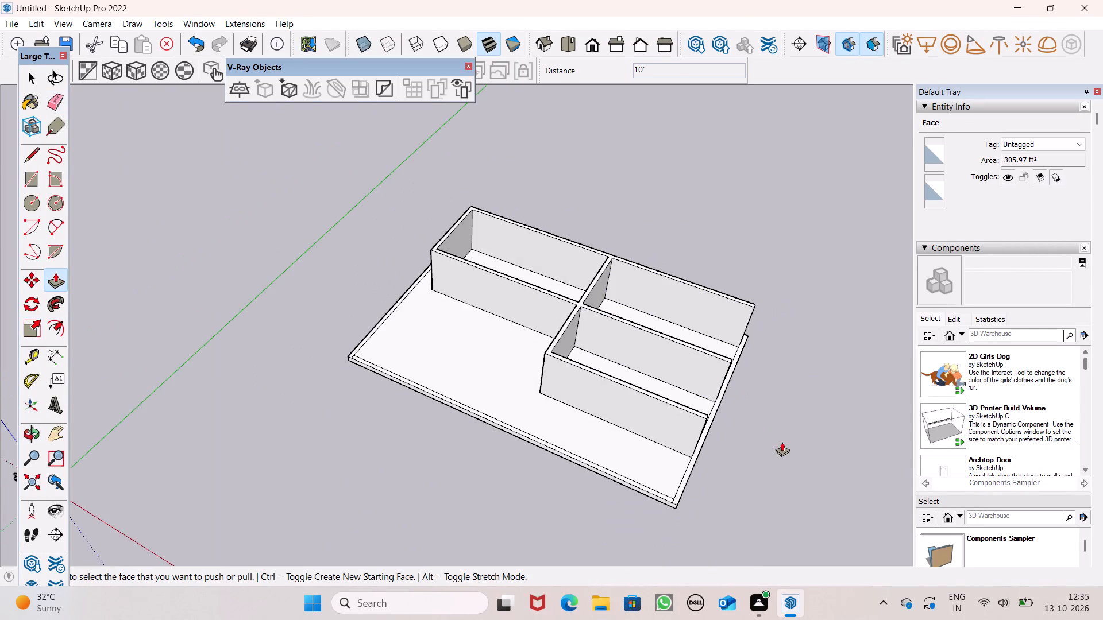
{"action": "middle_click_drag", "start_coordinate": [747, 430], "coordinate": [722, 417]}
{"action": "scroll", "coordinate": [707, 448], "scroll_direction": "up", "scroll_amount": 7}
{"action": "middle_click_drag", "start_coordinate": [751, 424], "coordinate": [220, 358]}
{"action": "scroll", "coordinate": [291, 291], "scroll_direction": "down", "scroll_amount": 5}
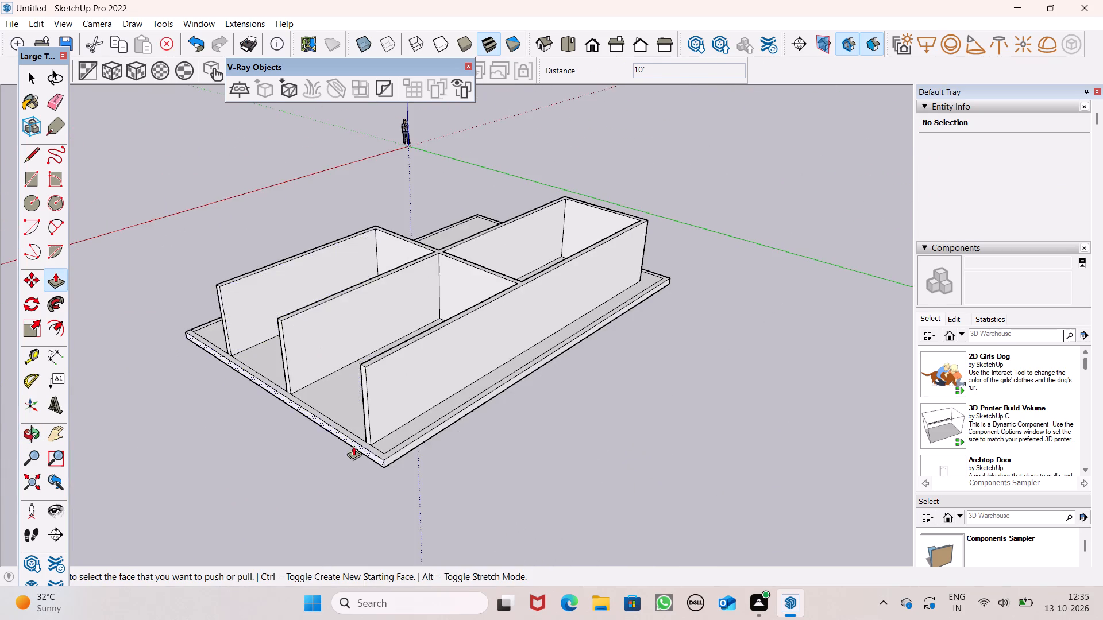
{"action": "scroll", "coordinate": [353, 449], "scroll_direction": "up", "scroll_amount": 3}
{"action": "scroll", "coordinate": [353, 458], "scroll_direction": "down", "scroll_amount": 1}
{"action": "scroll", "coordinate": [353, 458], "scroll_direction": "up", "scroll_amount": 3}
{"action": "scroll", "coordinate": [326, 400], "scroll_direction": "down", "scroll_amount": 1}
{"action": "middle_click_drag", "start_coordinate": [364, 427], "coordinate": [442, 480]}
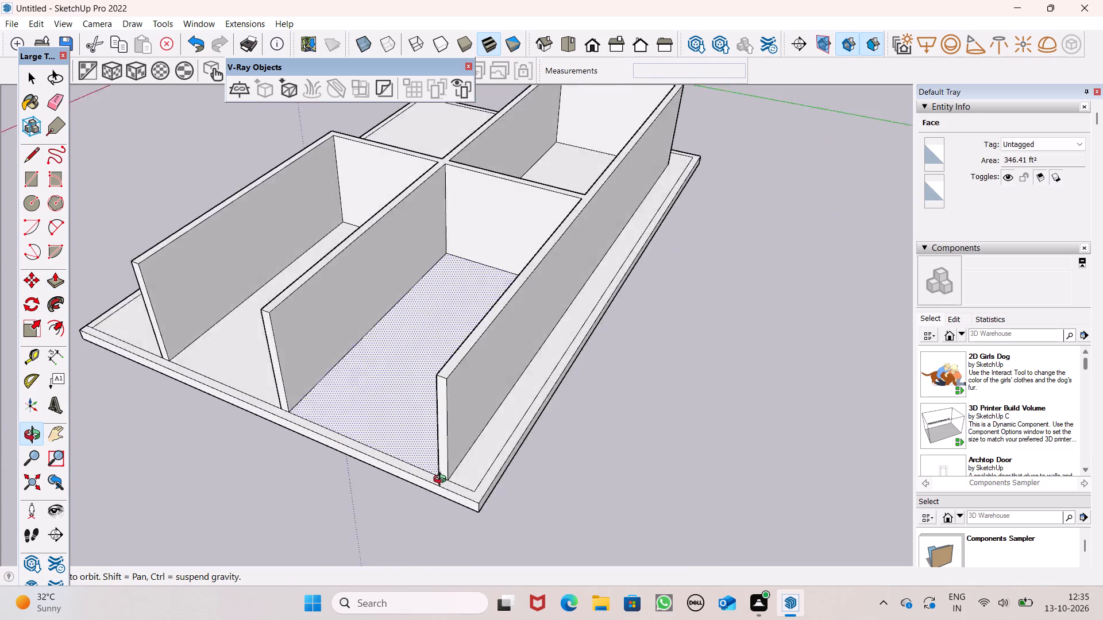
{"action": "middle_click_drag", "start_coordinate": [442, 480], "coordinate": [503, 529]}
{"action": "scroll", "coordinate": [576, 523], "scroll_direction": "down", "scroll_amount": 5}
{"action": "scroll", "coordinate": [550, 482], "scroll_direction": "up", "scroll_amount": 2}
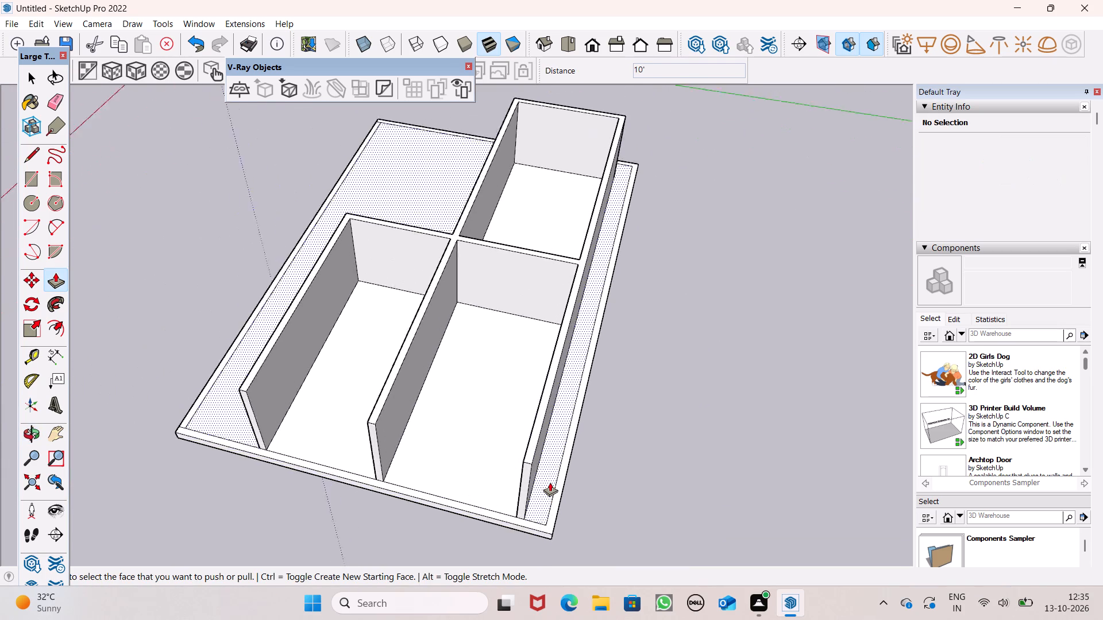
{"action": "scroll", "coordinate": [550, 482], "scroll_direction": "up", "scroll_amount": 3}
{"action": "scroll", "coordinate": [550, 482], "scroll_direction": "down", "scroll_amount": 4}
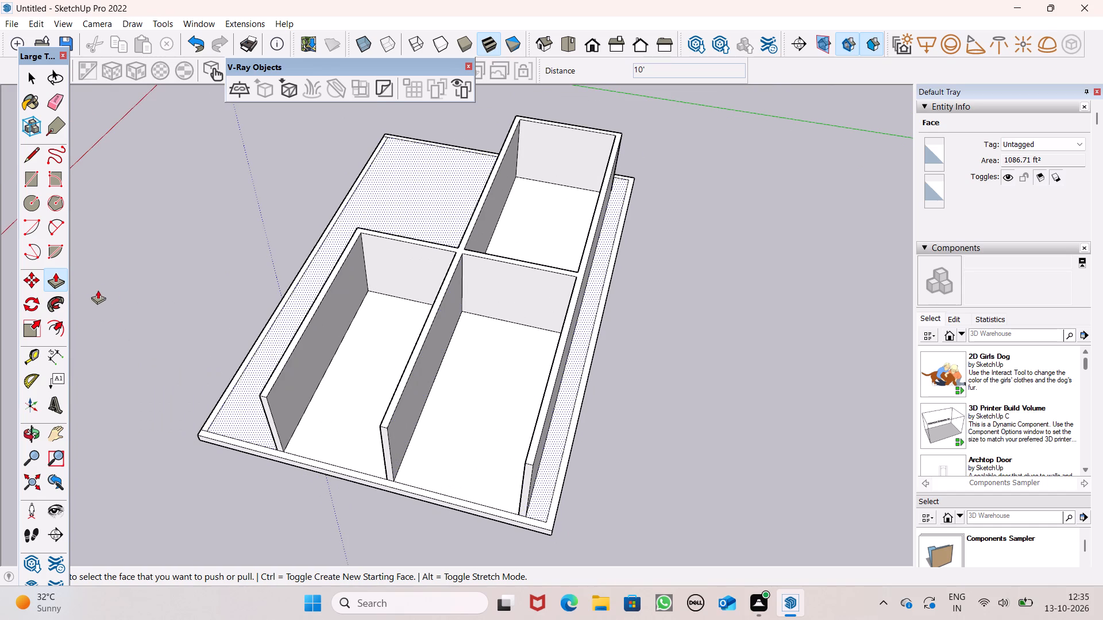
{"action": "left_click", "coordinate": [27, 151]}
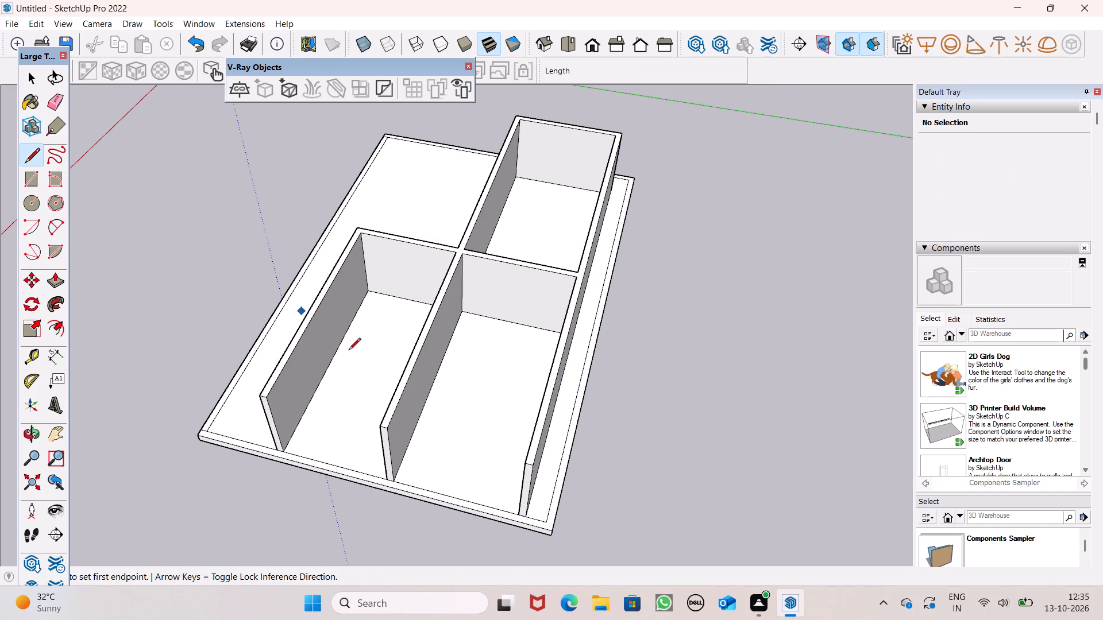
{"action": "left_click", "coordinate": [547, 522]}
{"action": "left_click", "coordinate": [551, 523]}
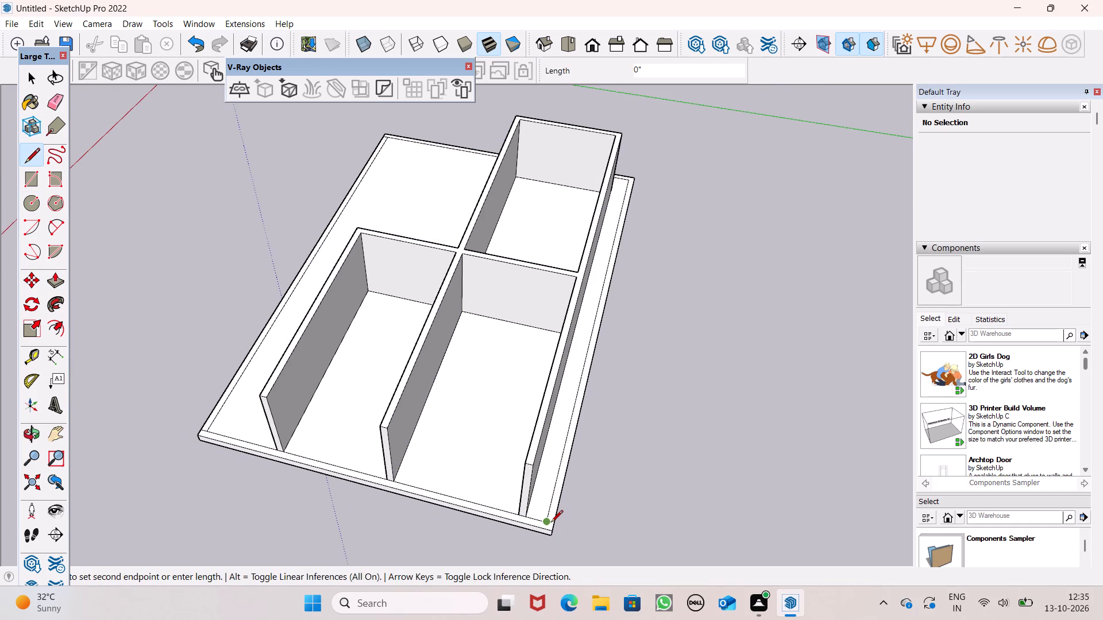
{"action": "scroll", "coordinate": [554, 524], "scroll_direction": "up", "scroll_amount": 3}
{"action": "scroll", "coordinate": [554, 524], "scroll_direction": "down", "scroll_amount": 1}
{"action": "scroll", "coordinate": [554, 524], "scroll_direction": "up", "scroll_amount": 6}
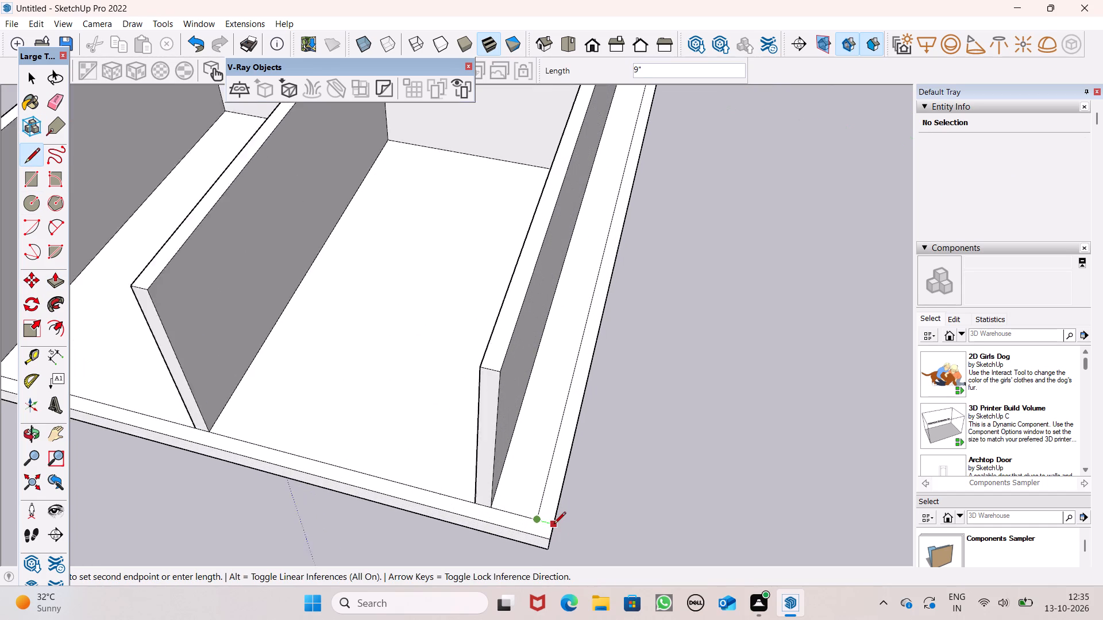
{"action": "scroll", "coordinate": [554, 525], "scroll_direction": "up", "scroll_amount": 2}
{"action": "left_click", "coordinate": [553, 525]}
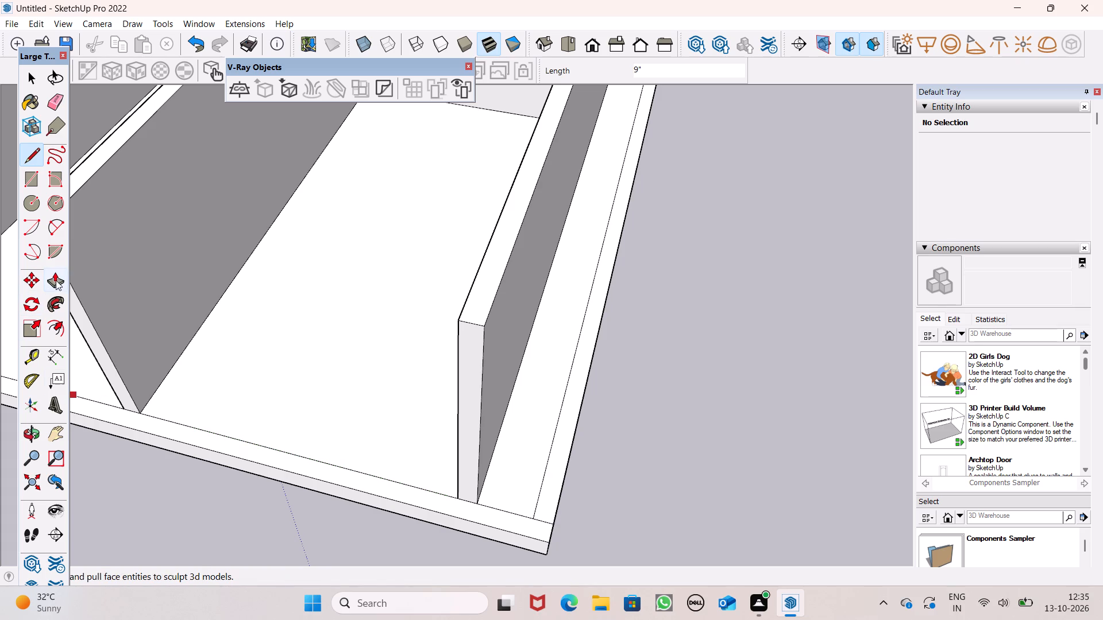
Push/Pull the right outer wall strip up to 10', matching the interior walls' height.
{"action": "left_click", "coordinate": [56, 277]}
{"action": "left_click_drag", "start_coordinate": [463, 514], "coordinate": [449, 312]}
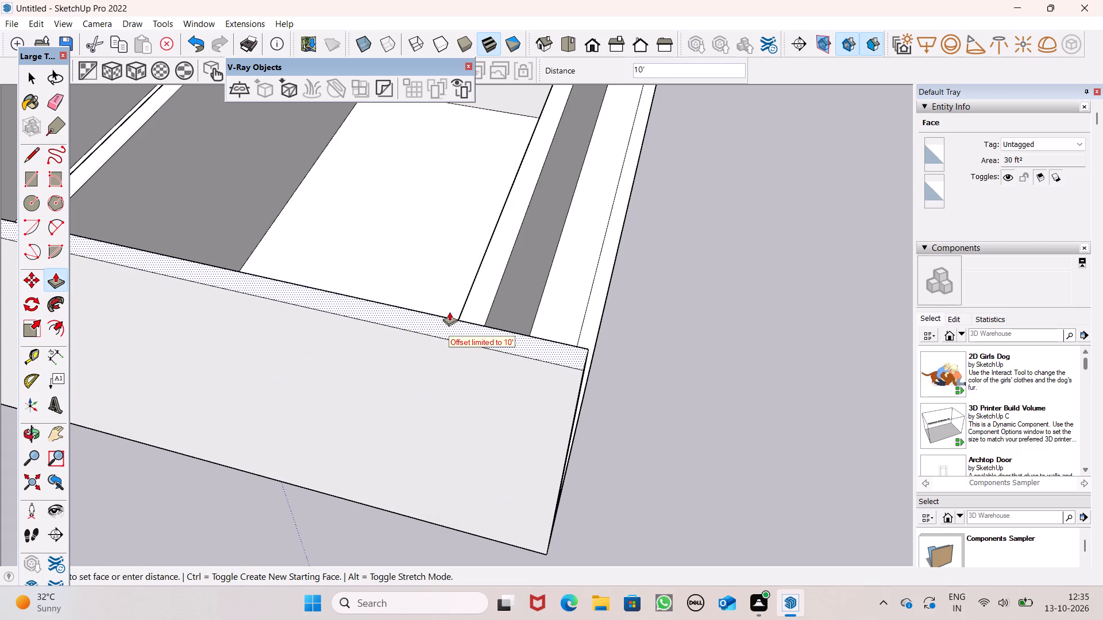
{"action": "left_click_drag", "start_coordinate": [449, 312], "coordinate": [487, 297]}
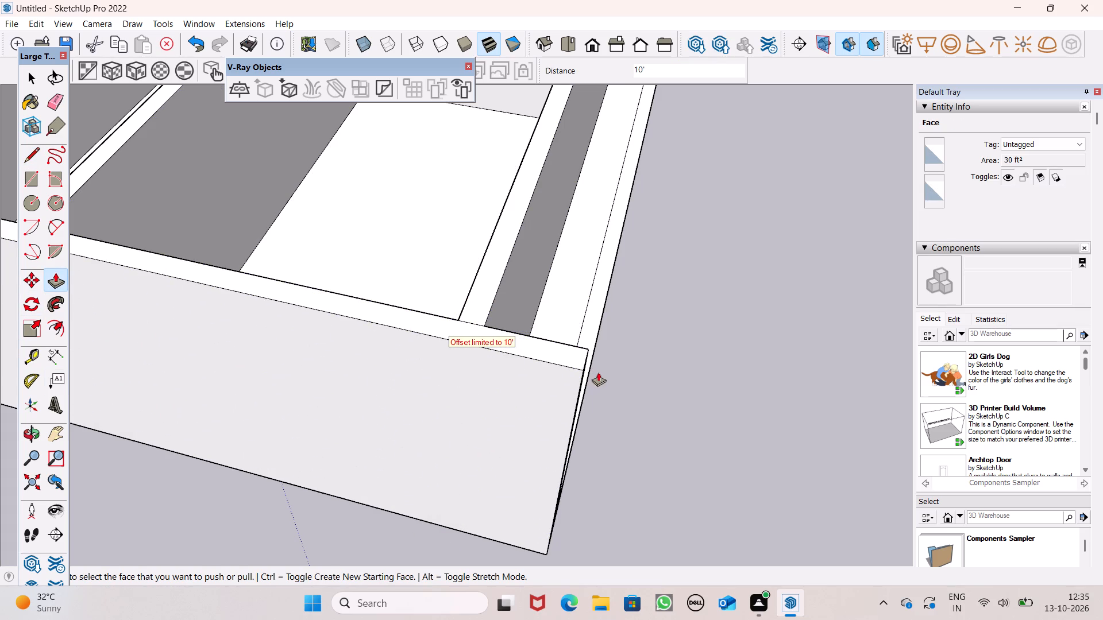
{"action": "key", "text": "space"}
Examine the raised right outer wall and its junctions with the interior walls from several sides.
{"action": "scroll", "coordinate": [599, 386], "scroll_direction": "down", "scroll_amount": 2}
{"action": "scroll", "coordinate": [589, 433], "scroll_direction": "down", "scroll_amount": 1}
{"action": "scroll", "coordinate": [579, 445], "scroll_direction": "up", "scroll_amount": 1}
{"action": "middle_click_drag", "start_coordinate": [579, 445], "coordinate": [634, 619]}
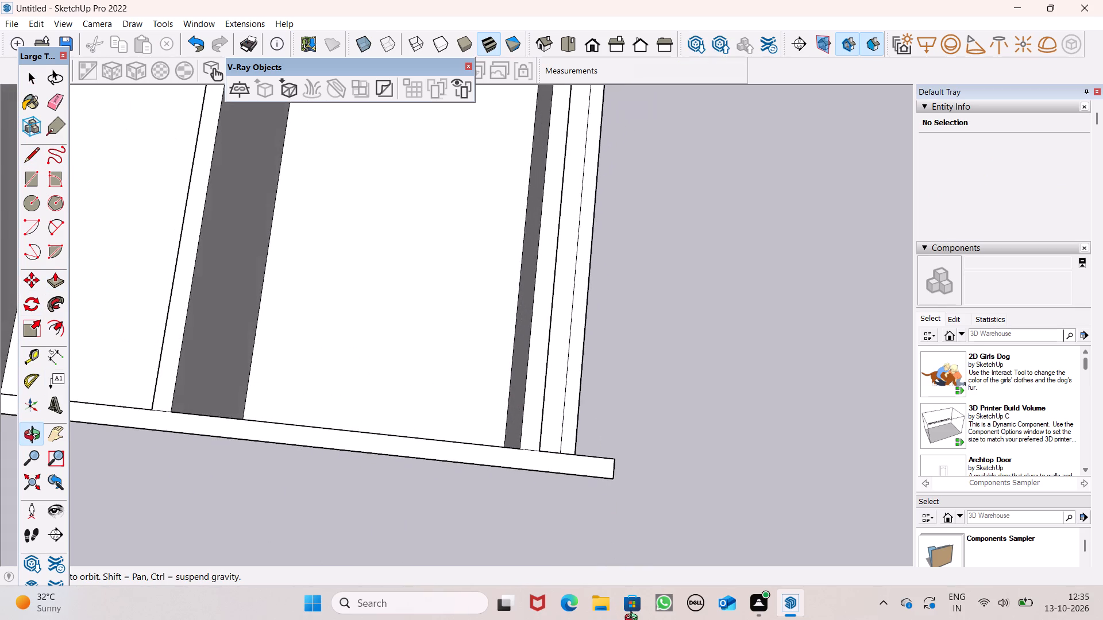
{"action": "middle_click_drag", "start_coordinate": [634, 619], "coordinate": [58, 265]}
{"action": "scroll", "coordinate": [60, 257], "scroll_direction": "up", "scroll_amount": 1}
{"action": "scroll", "coordinate": [165, 161], "scroll_direction": "up", "scroll_amount": 1}
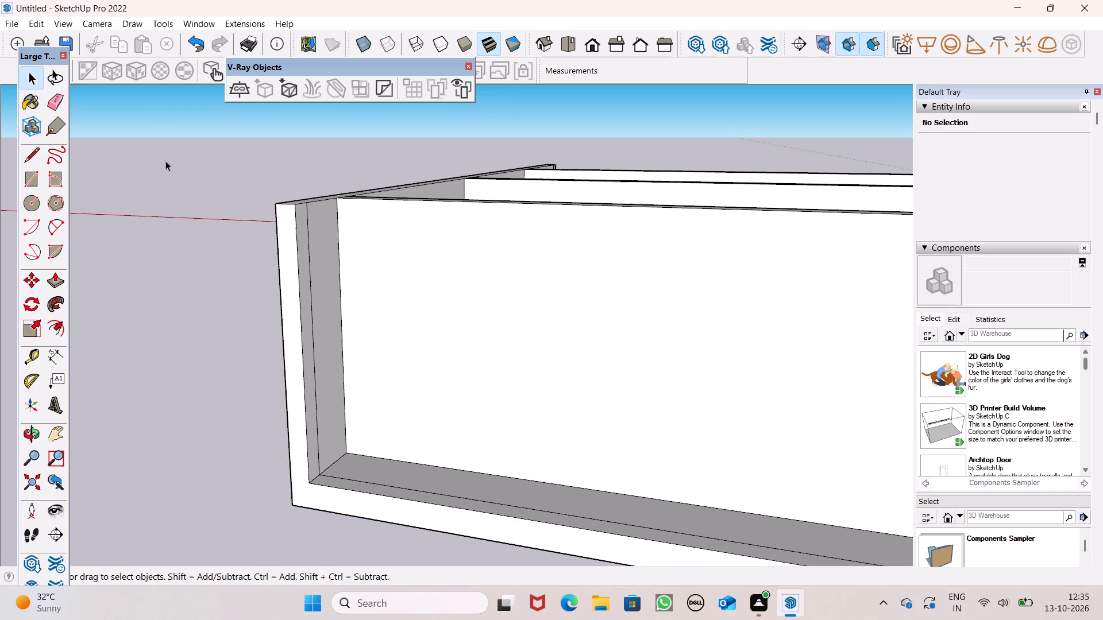
{"action": "scroll", "coordinate": [171, 186], "scroll_direction": "up", "scroll_amount": 1}
{"action": "middle_click_drag", "start_coordinate": [171, 186], "coordinate": [509, 253]}
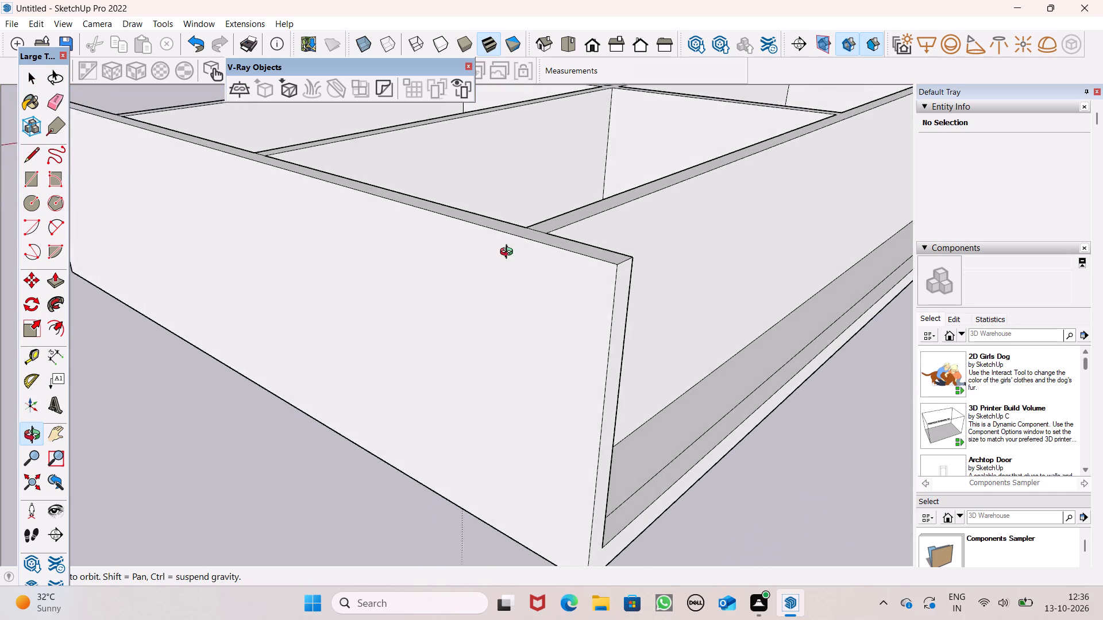
{"action": "middle_click_drag", "start_coordinate": [509, 253], "coordinate": [627, 246]}
{"action": "scroll", "coordinate": [376, 304], "scroll_direction": "up", "scroll_amount": 1}
{"action": "middle_click_drag", "start_coordinate": [376, 304], "coordinate": [994, 309]}
{"action": "scroll", "coordinate": [664, 269], "scroll_direction": "down", "scroll_amount": 4}
{"action": "scroll", "coordinate": [535, 168], "scroll_direction": "down", "scroll_amount": 4}
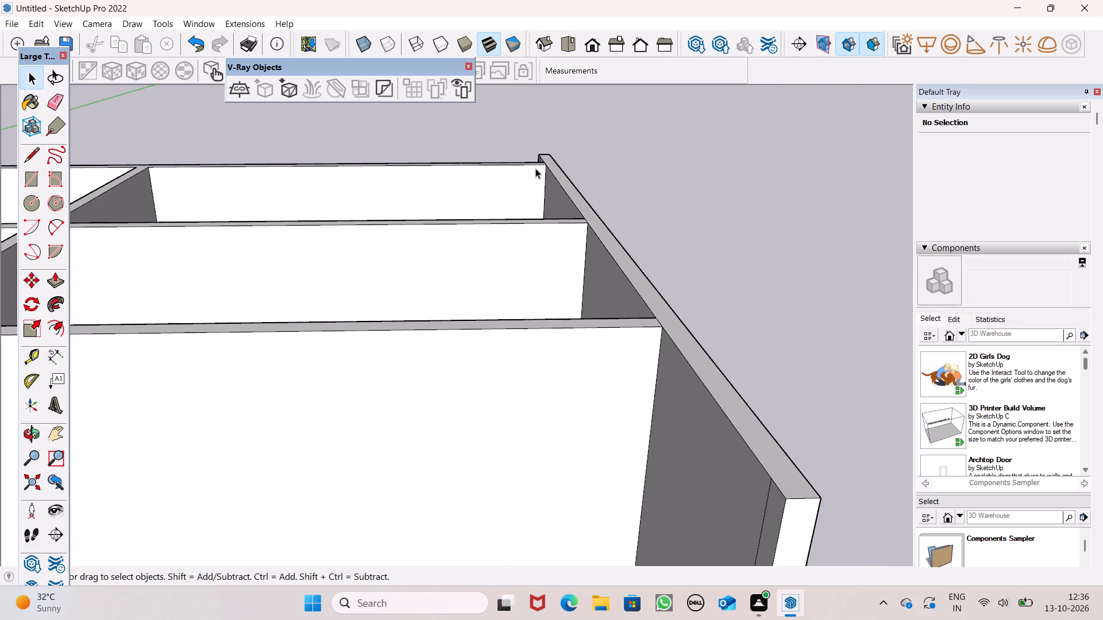
{"action": "scroll", "coordinate": [535, 170], "scroll_direction": "down", "scroll_amount": 6}
{"action": "scroll", "coordinate": [540, 201], "scroll_direction": "up", "scroll_amount": 1}
{"action": "scroll", "coordinate": [540, 201], "scroll_direction": "down", "scroll_amount": 2}
{"action": "scroll", "coordinate": [533, 297], "scroll_direction": "up", "scroll_amount": 1}
{"action": "middle_click_drag", "start_coordinate": [533, 297], "coordinate": [530, 334]}
{"action": "scroll", "coordinate": [533, 286], "scroll_direction": "down", "scroll_amount": 3}
{"action": "scroll", "coordinate": [433, 343], "scroll_direction": "up", "scroll_amount": 1}
{"action": "middle_click_drag", "start_coordinate": [434, 343], "coordinate": [475, 460]}
{"action": "middle_click_drag", "start_coordinate": [475, 460], "coordinate": [453, 469]}
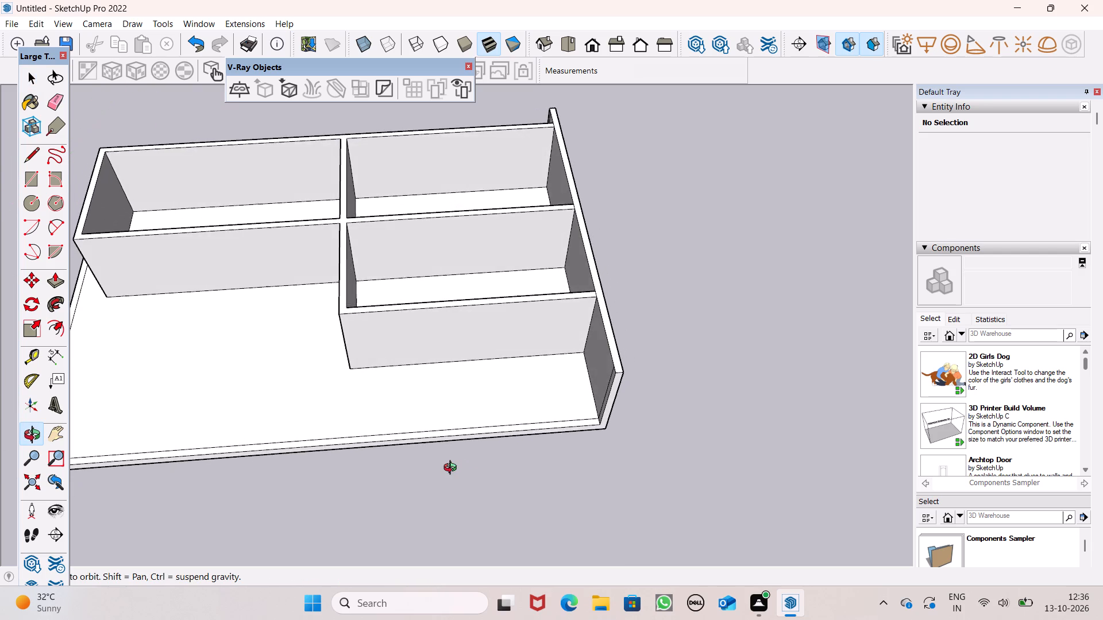
{"action": "middle_click_drag", "start_coordinate": [453, 469], "coordinate": [416, 488]}
{"action": "scroll", "coordinate": [611, 330], "scroll_direction": "down", "scroll_amount": 2}
{"action": "scroll", "coordinate": [606, 338], "scroll_direction": "up", "scroll_amount": 1}
{"action": "middle_click_drag", "start_coordinate": [604, 339], "coordinate": [432, 416]}
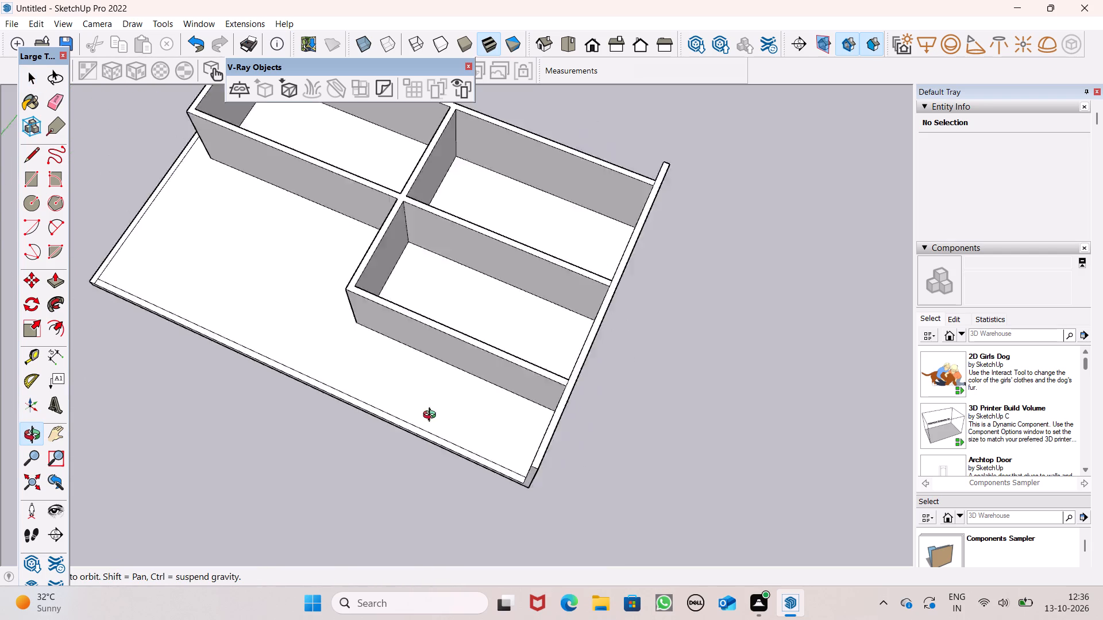
{"action": "middle_click_drag", "start_coordinate": [432, 416], "coordinate": [65, 342]}
{"action": "scroll", "coordinate": [485, 274], "scroll_direction": "up", "scroll_amount": 4}
{"action": "middle_click_drag", "start_coordinate": [529, 338], "coordinate": [420, 375]}
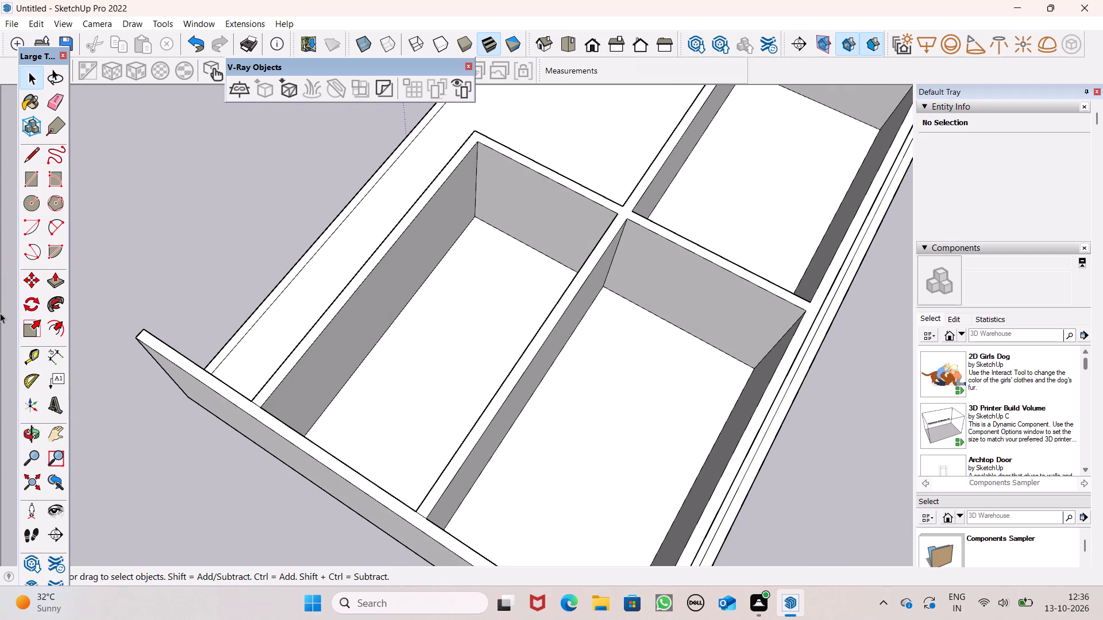
Pull the room-side face of the right front room's front wall 2' 7 1/4" into the room.
{"action": "left_click", "coordinate": [52, 274]}
{"action": "scroll", "coordinate": [392, 359], "scroll_direction": "up", "scroll_amount": 5}
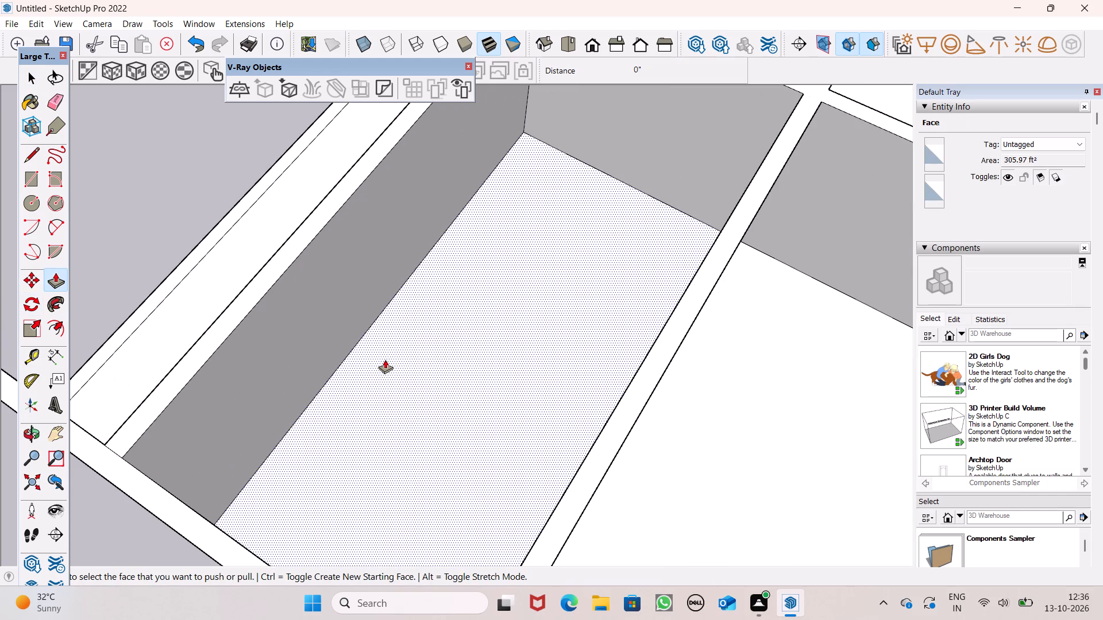
{"action": "left_click_drag", "start_coordinate": [292, 344], "coordinate": [337, 391]}
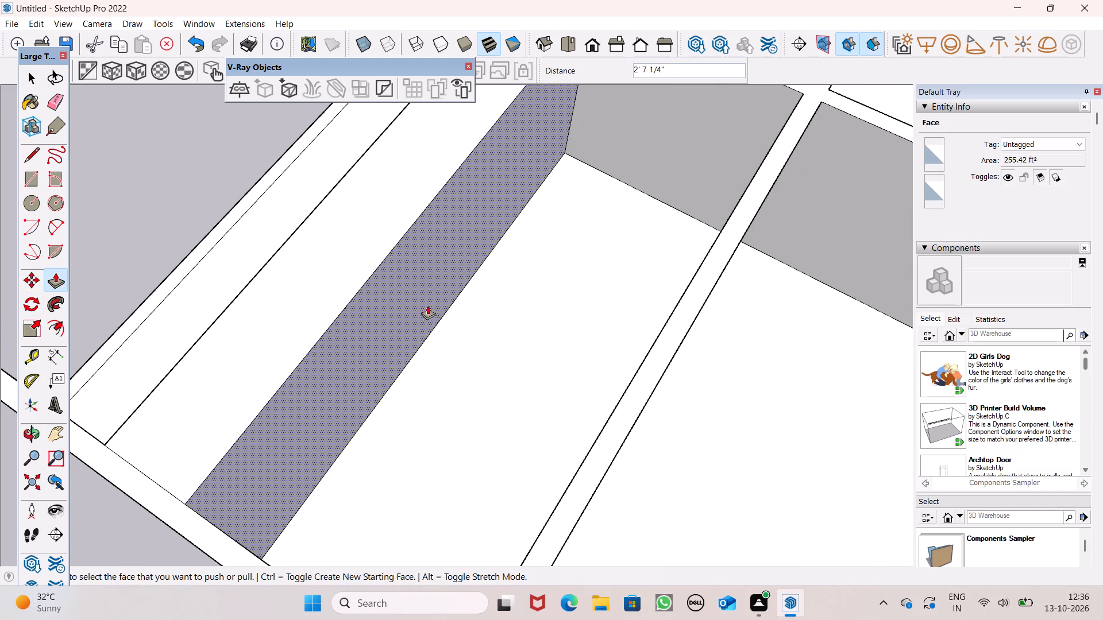
Push the outer face of the thickened front wall back toward the room to make the wall thin again.
{"action": "scroll", "coordinate": [400, 290], "scroll_direction": "down", "scroll_amount": 2}
{"action": "scroll", "coordinate": [400, 290], "scroll_direction": "up", "scroll_amount": 1}
{"action": "scroll", "coordinate": [400, 290], "scroll_direction": "down", "scroll_amount": 7}
{"action": "middle_click_drag", "start_coordinate": [387, 340], "coordinate": [594, 374]}
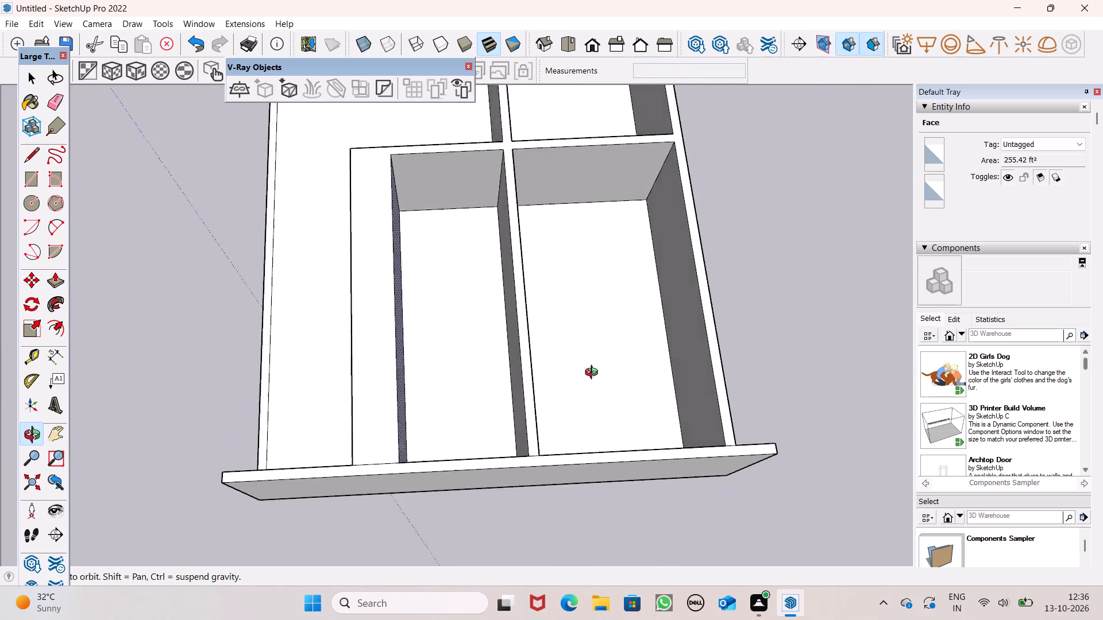
{"action": "middle_click_drag", "start_coordinate": [594, 374], "coordinate": [687, 351]}
{"action": "middle_click_drag", "start_coordinate": [423, 400], "coordinate": [713, 387]}
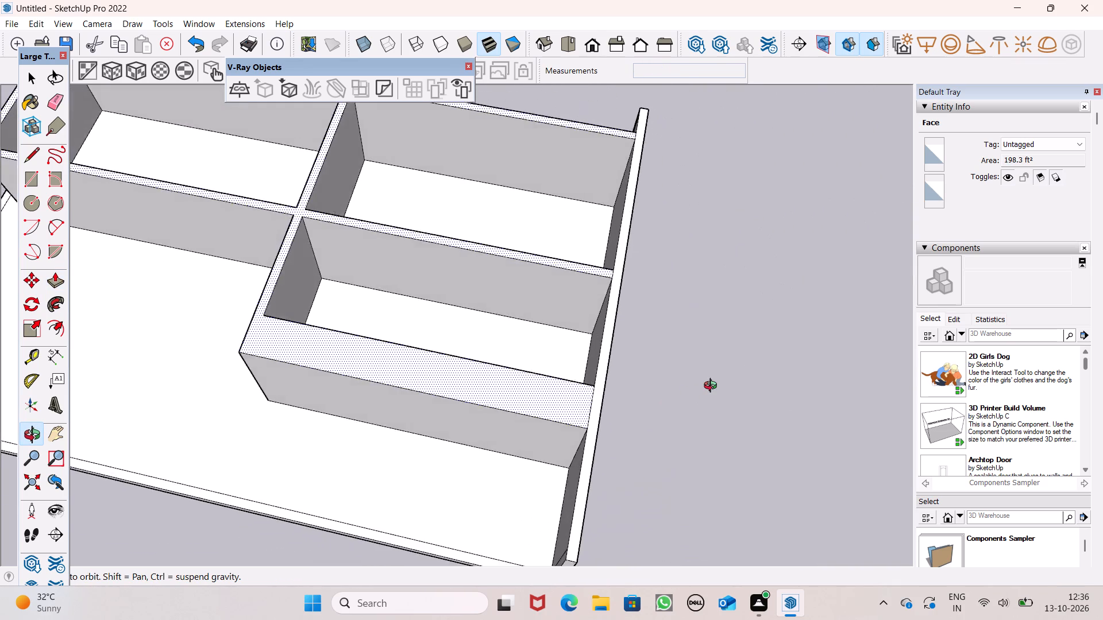
{"action": "middle_click_drag", "start_coordinate": [713, 387], "coordinate": [804, 355]}
{"action": "scroll", "coordinate": [613, 417], "scroll_direction": "up", "scroll_amount": 4}
{"action": "left_click_drag", "start_coordinate": [512, 393], "coordinate": [511, 375]}
{"action": "left_click_drag", "start_coordinate": [510, 369], "coordinate": [528, 342]}
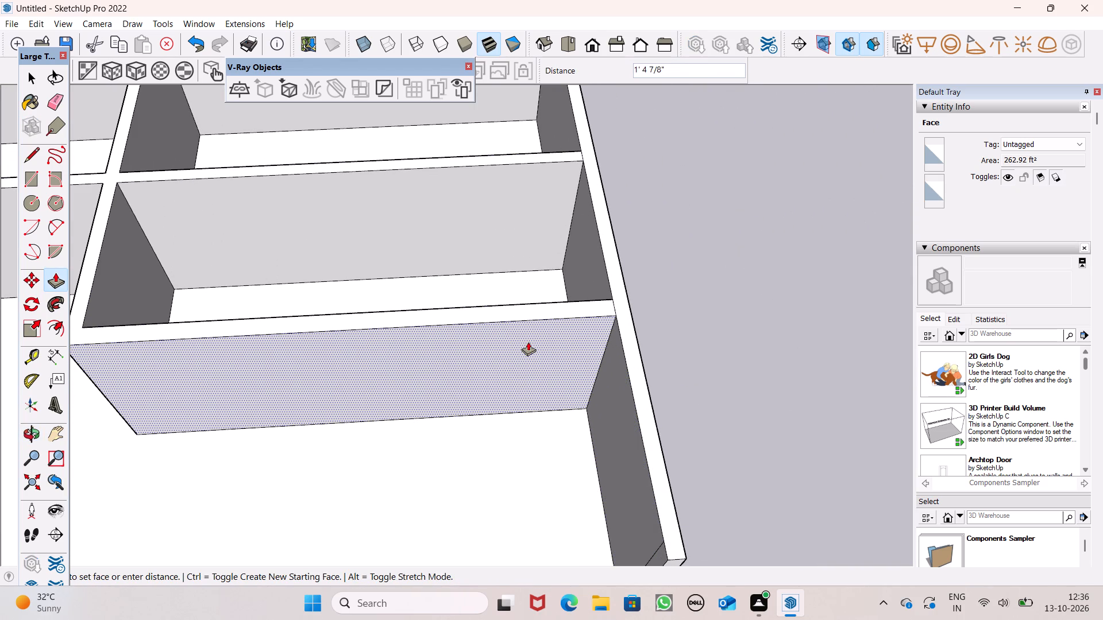
{"action": "left_click_drag", "start_coordinate": [528, 342], "coordinate": [529, 339]}
{"action": "key", "text": "space"}
{"action": "key", "text": "space"}
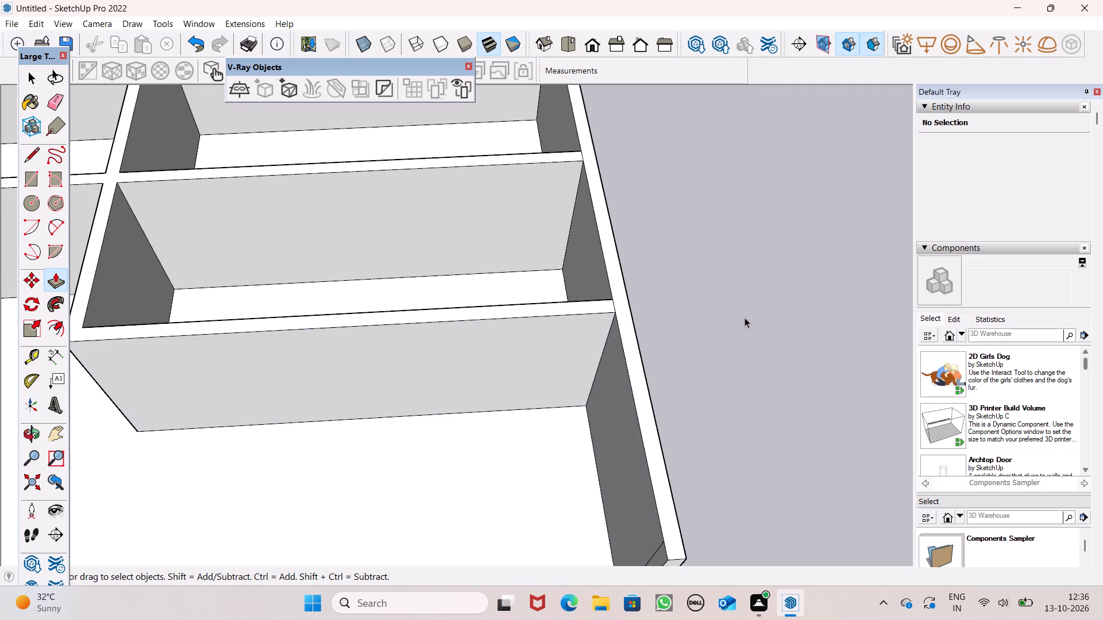
Draw a 4' by 7' door outline at the base of the left room's front wall, near the adjoining room's corner.
{"action": "scroll", "coordinate": [745, 317], "scroll_direction": "down", "scroll_amount": 5}
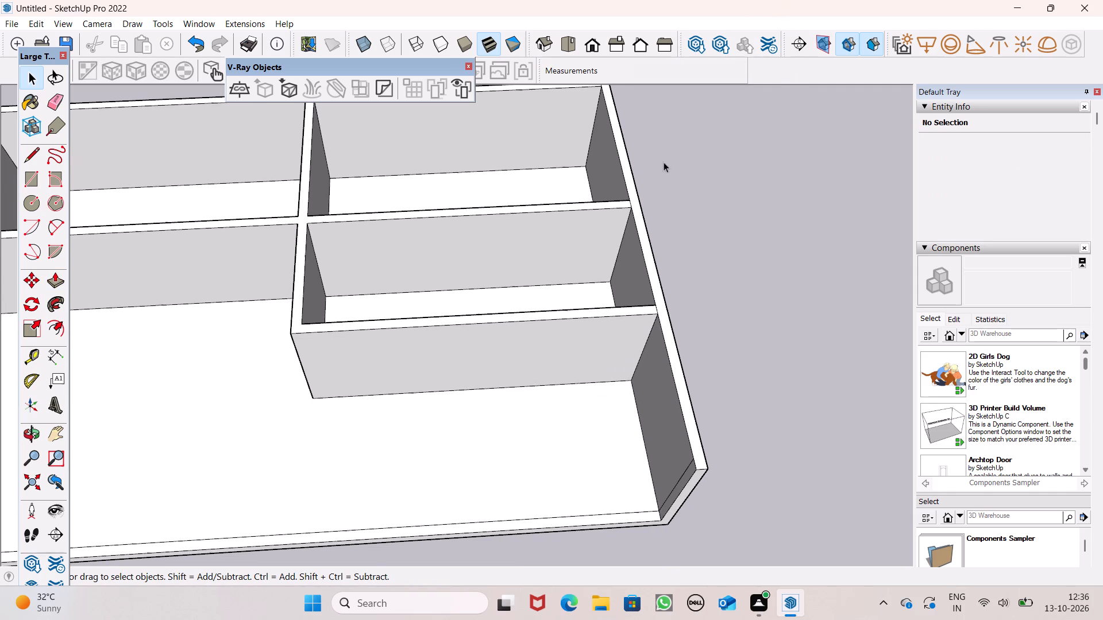
{"action": "scroll", "coordinate": [697, 186], "scroll_direction": "down", "scroll_amount": 2}
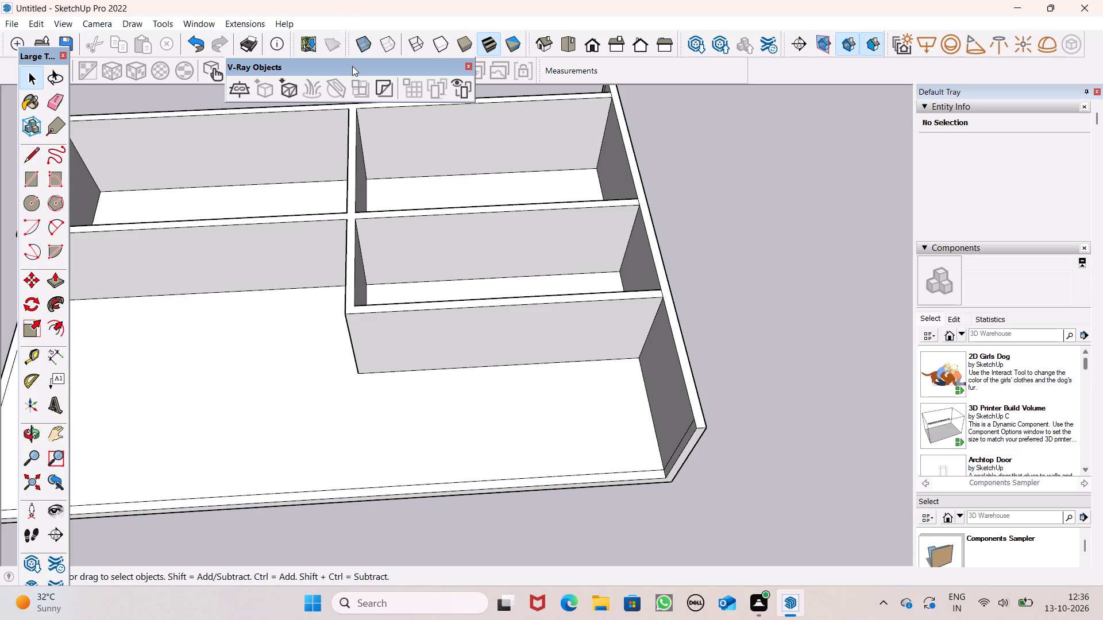
{"action": "scroll", "coordinate": [395, 251], "scroll_direction": "down", "scroll_amount": 4}
{"action": "scroll", "coordinate": [413, 307], "scroll_direction": "down", "scroll_amount": 3}
{"action": "middle_click_drag", "start_coordinate": [421, 370], "coordinate": [409, 341]}
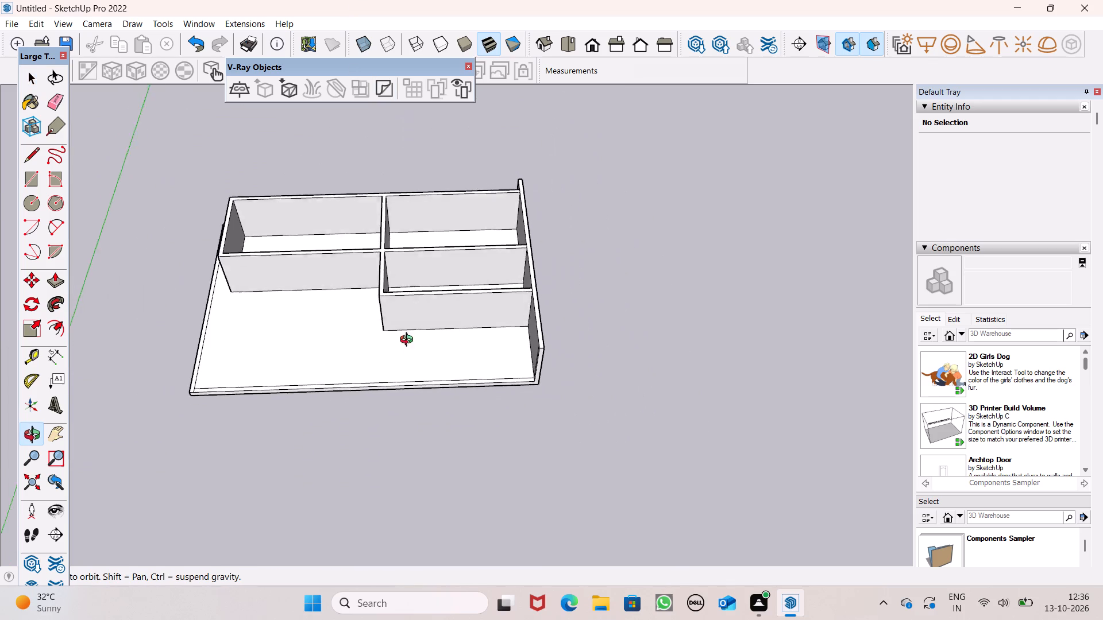
{"action": "middle_click_drag", "start_coordinate": [409, 341], "coordinate": [380, 272]}
{"action": "scroll", "coordinate": [261, 235], "scroll_direction": "up", "scroll_amount": 2}
{"action": "middle_click_drag", "start_coordinate": [284, 243], "coordinate": [286, 239]}
{"action": "scroll", "coordinate": [284, 243], "scroll_direction": "up", "scroll_amount": 1}
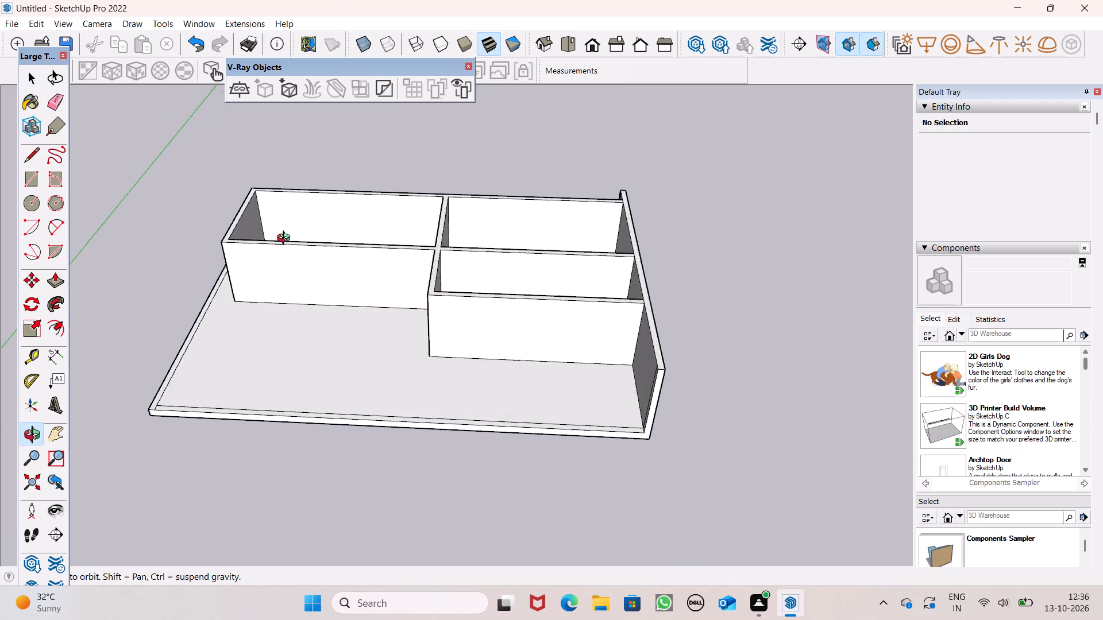
{"action": "middle_click_drag", "start_coordinate": [286, 239], "coordinate": [313, 190]}
{"action": "scroll", "coordinate": [304, 199], "scroll_direction": "up", "scroll_amount": 1}
{"action": "scroll", "coordinate": [304, 199], "scroll_direction": "down", "scroll_amount": 1}
{"action": "scroll", "coordinate": [304, 199], "scroll_direction": "up", "scroll_amount": 3}
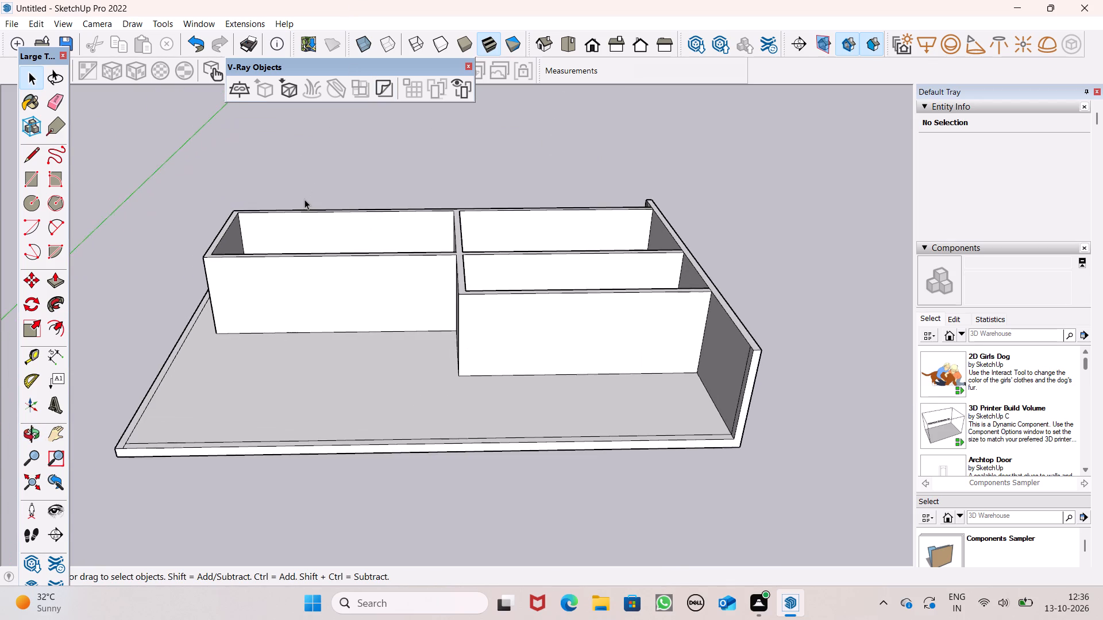
{"action": "scroll", "coordinate": [304, 199], "scroll_direction": "up", "scroll_amount": 2}
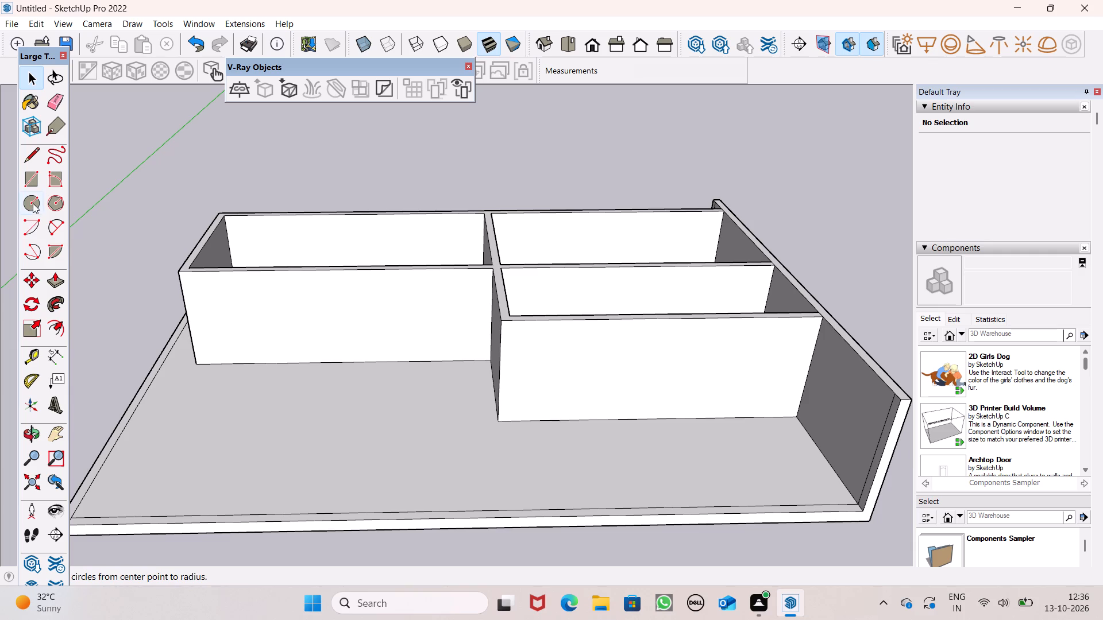
{"action": "left_click", "coordinate": [38, 183]}
{"action": "scroll", "coordinate": [397, 297], "scroll_direction": "up", "scroll_amount": 2}
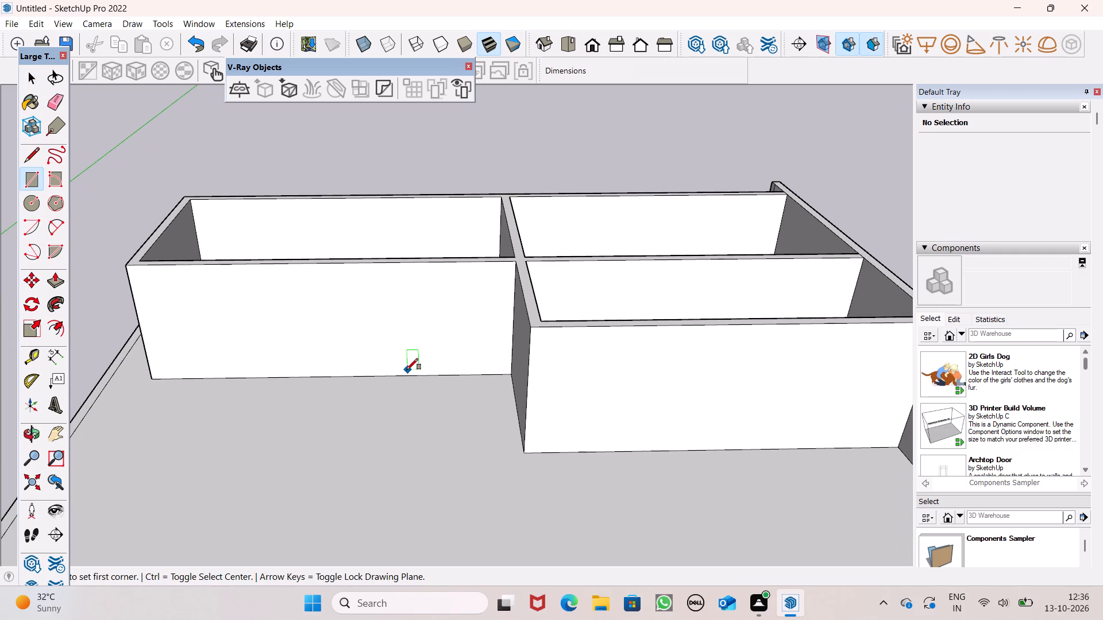
{"action": "left_click", "coordinate": [400, 373]}
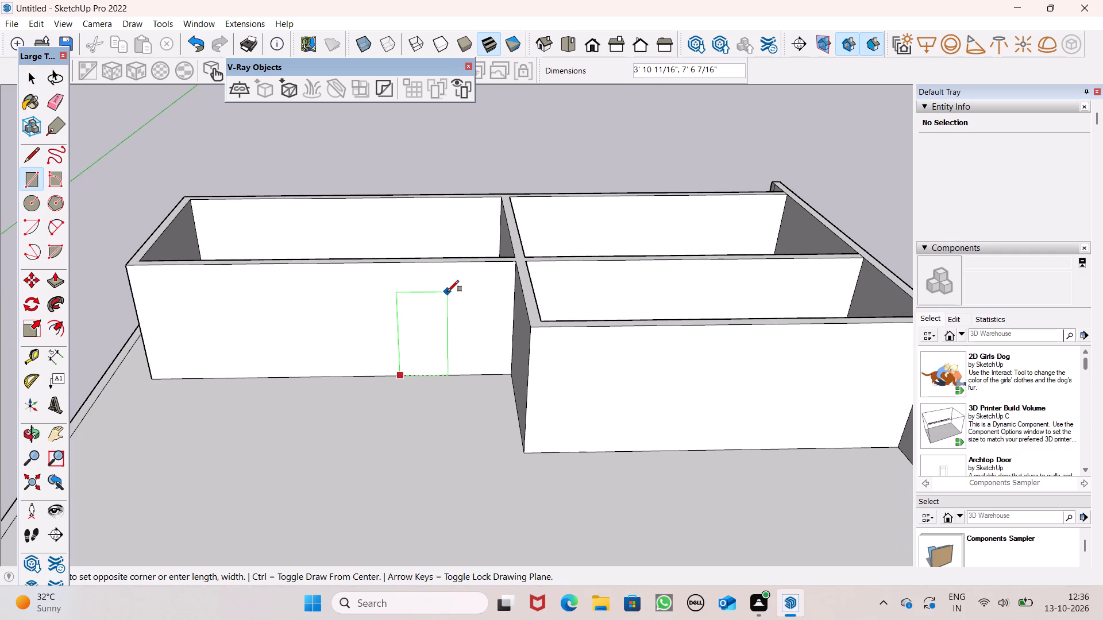
{"action": "key", "text": "4"}
{"action": "key", "text": "apostrophe"}
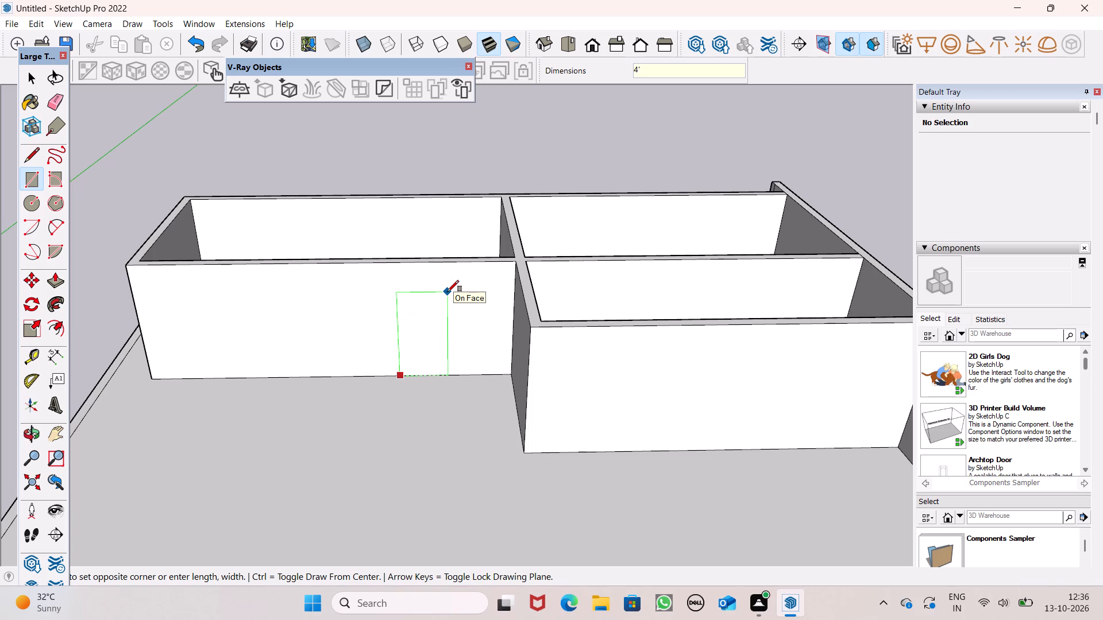
{"action": "key", "text": "comma"}
{"action": "type", "text": "7'"}
{"action": "key", "text": "Return"}
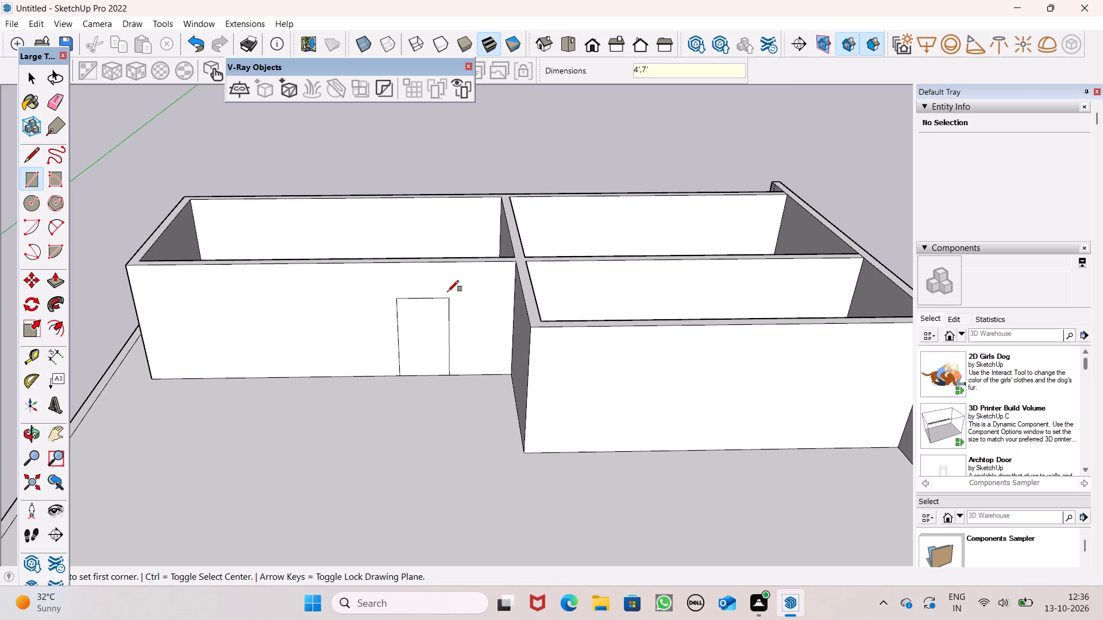
Push the door outline on the left room's front wall 9" inward to cut the opening through the wall.
{"action": "key", "text": "space"}
{"action": "left_click", "coordinate": [53, 282]}
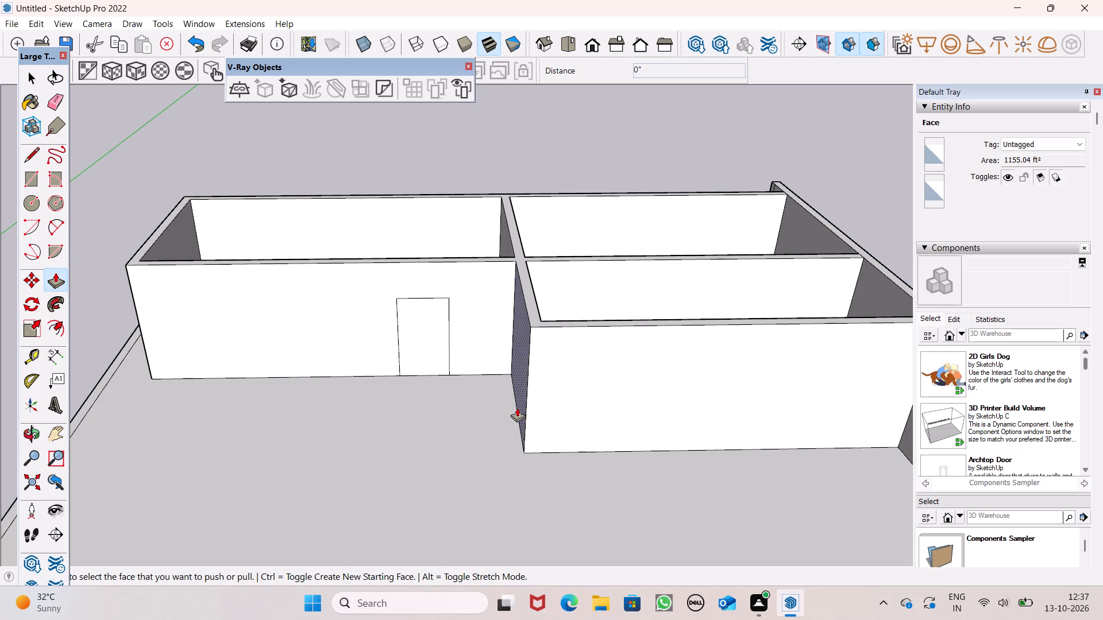
{"action": "left_click_drag", "start_coordinate": [416, 360], "coordinate": [432, 332]}
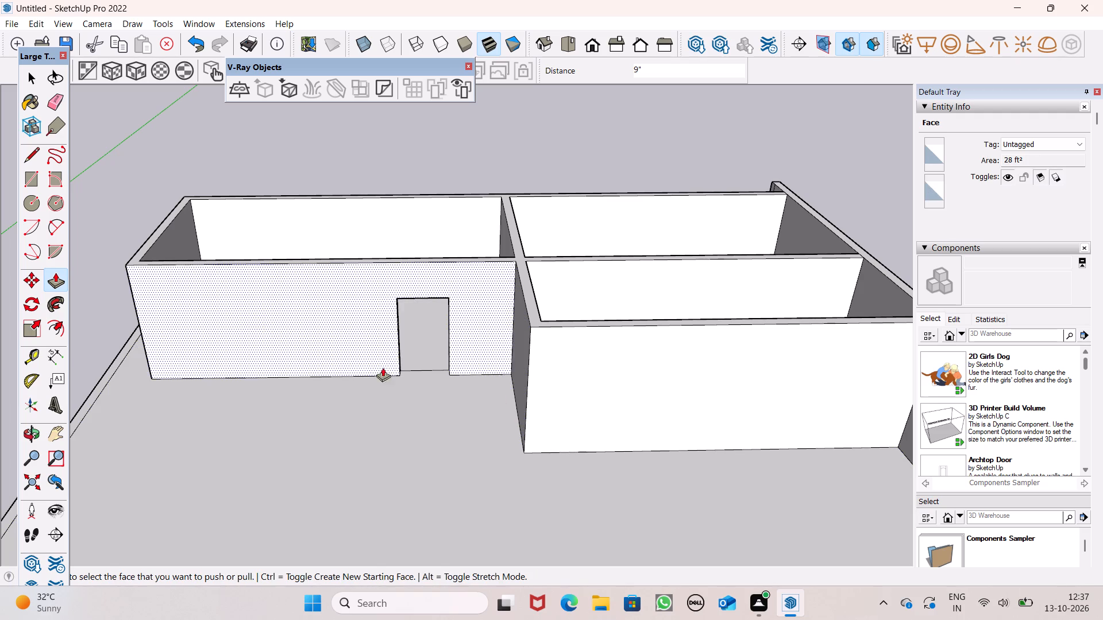
Draw a horizontal rectangle about 7' 6" by 1' 9" on the upper part of the left room's front wall, beside the door.
{"action": "left_click", "coordinate": [24, 175]}
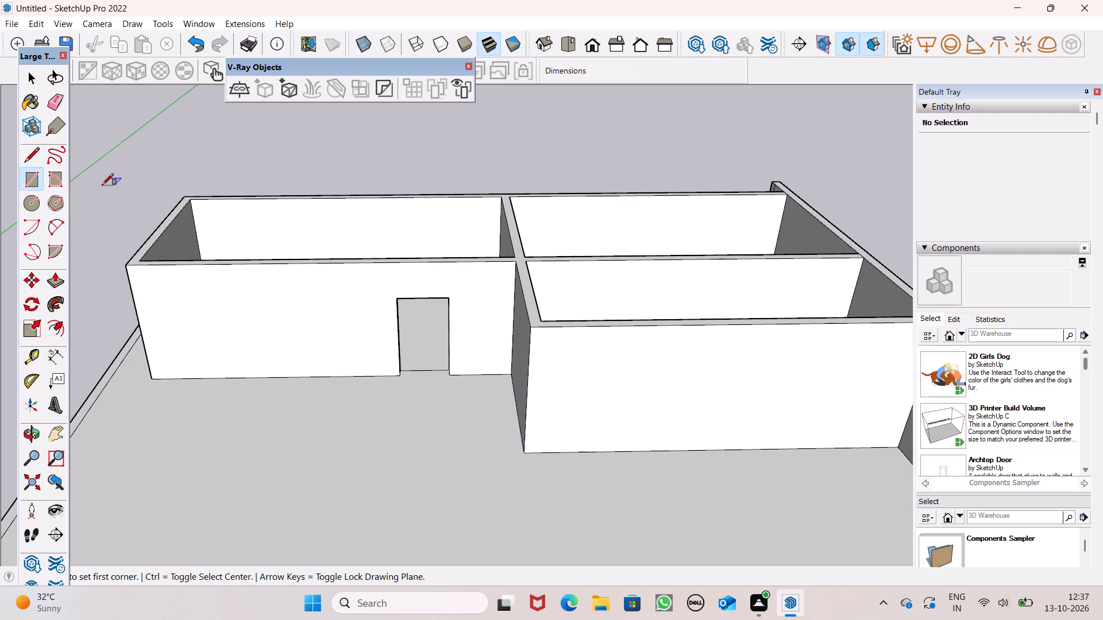
{"action": "middle_click_drag", "start_coordinate": [221, 286], "coordinate": [217, 288]}
{"action": "scroll", "coordinate": [221, 286], "scroll_direction": "up", "scroll_amount": 1}
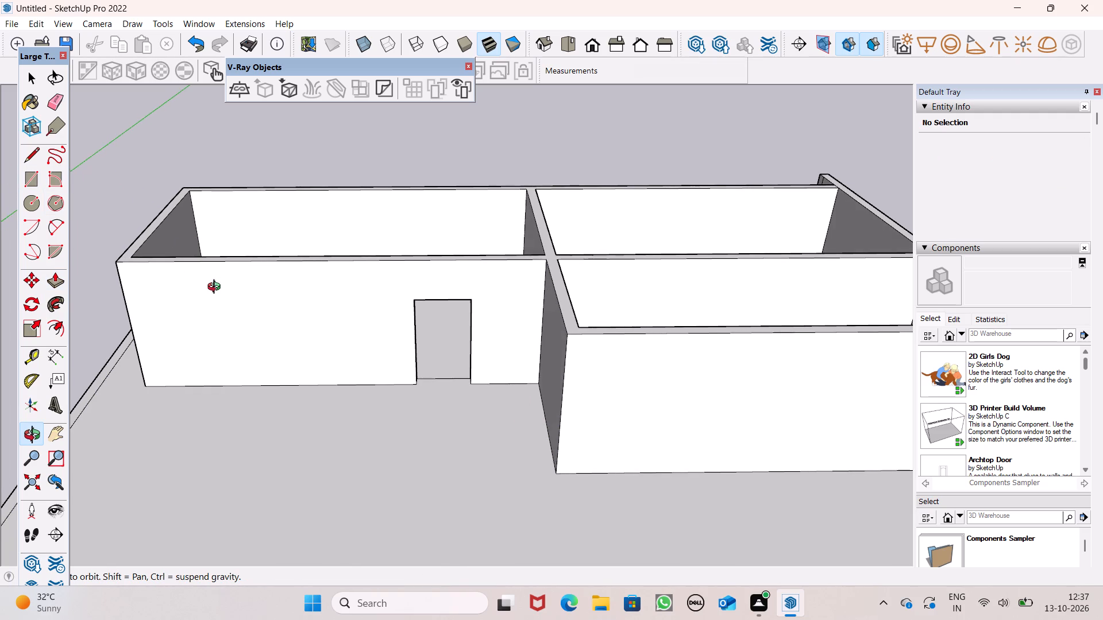
{"action": "middle_click_drag", "start_coordinate": [217, 288], "coordinate": [225, 276]}
{"action": "middle_click_drag", "start_coordinate": [273, 346], "coordinate": [286, 305]}
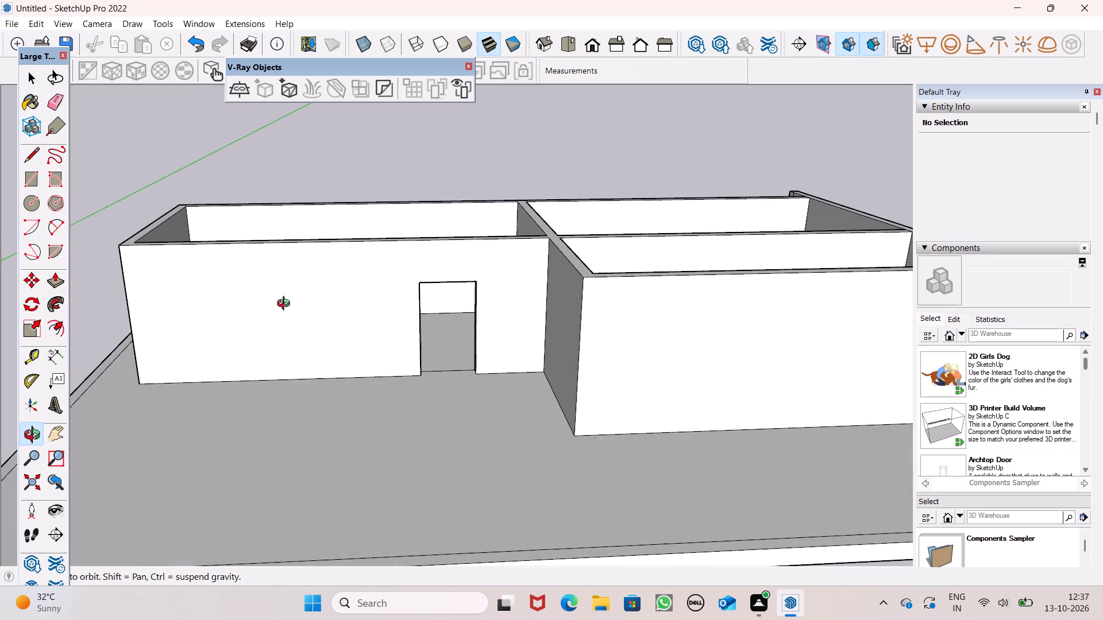
{"action": "middle_click_drag", "start_coordinate": [286, 305], "coordinate": [286, 284]}
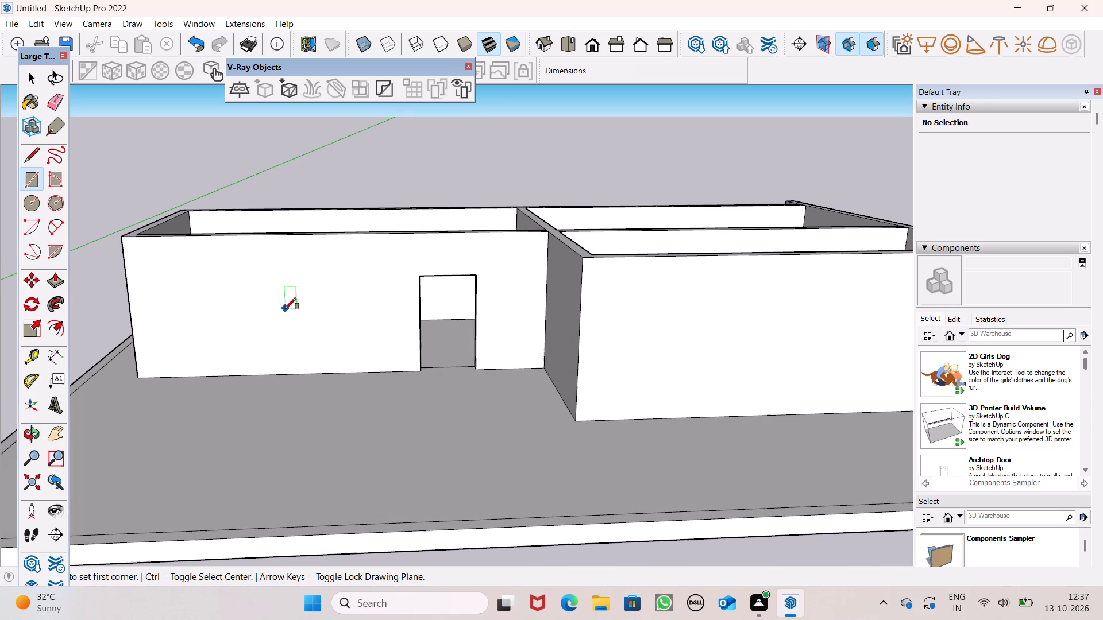
{"action": "scroll", "coordinate": [260, 274], "scroll_direction": "up", "scroll_amount": 1}
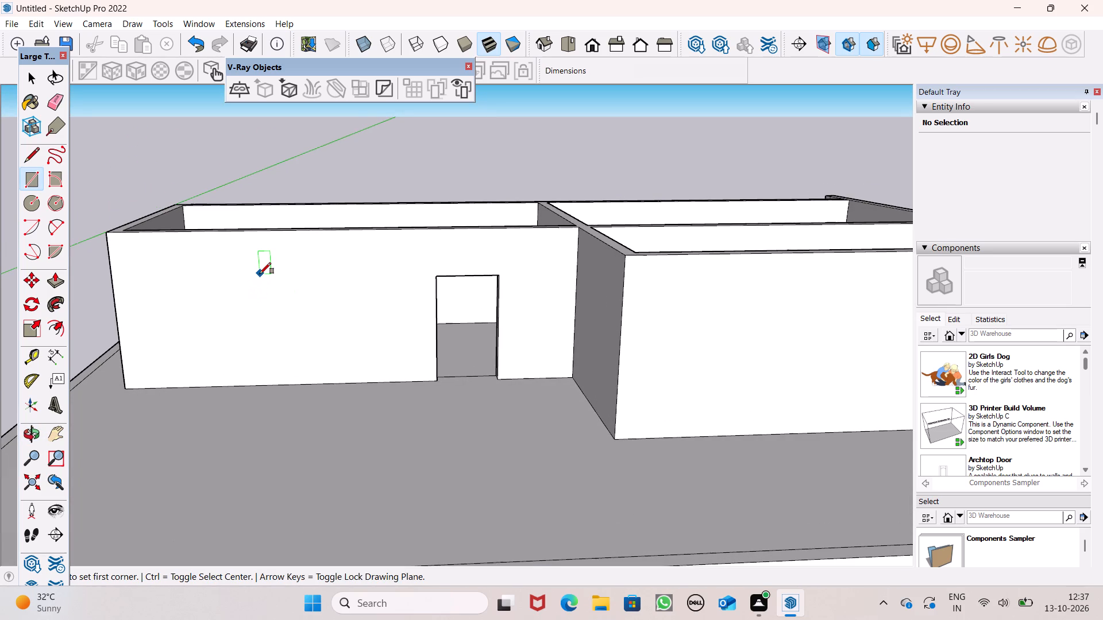
{"action": "scroll", "coordinate": [260, 274], "scroll_direction": "up", "scroll_amount": 1}
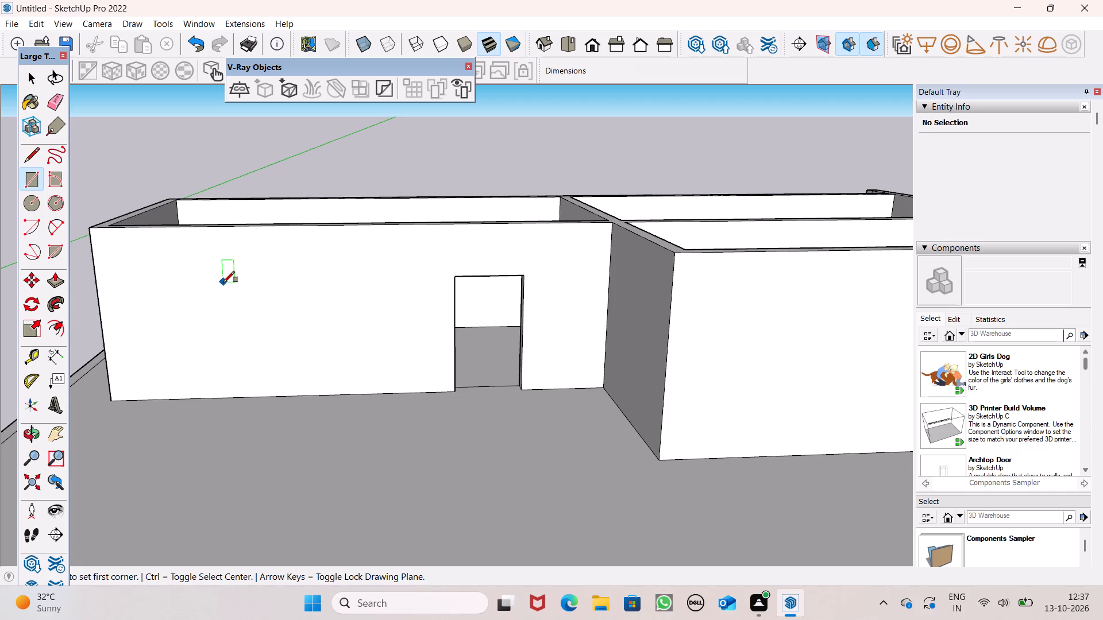
{"action": "left_click", "coordinate": [219, 268]}
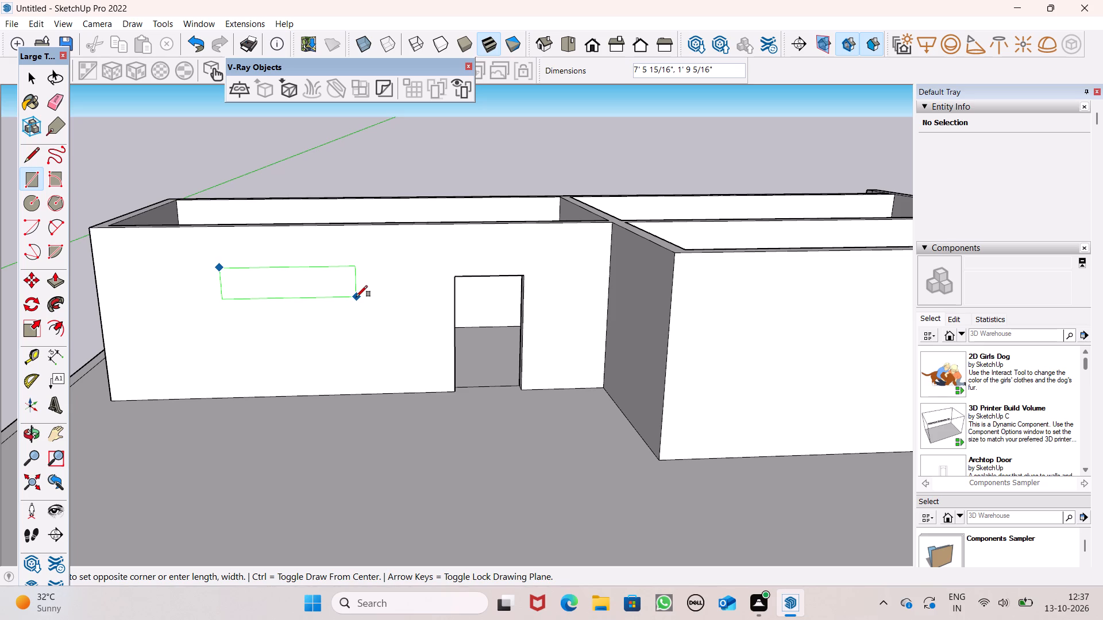
{"action": "left_click", "coordinate": [356, 297]}
{"action": "key", "text": "space"}
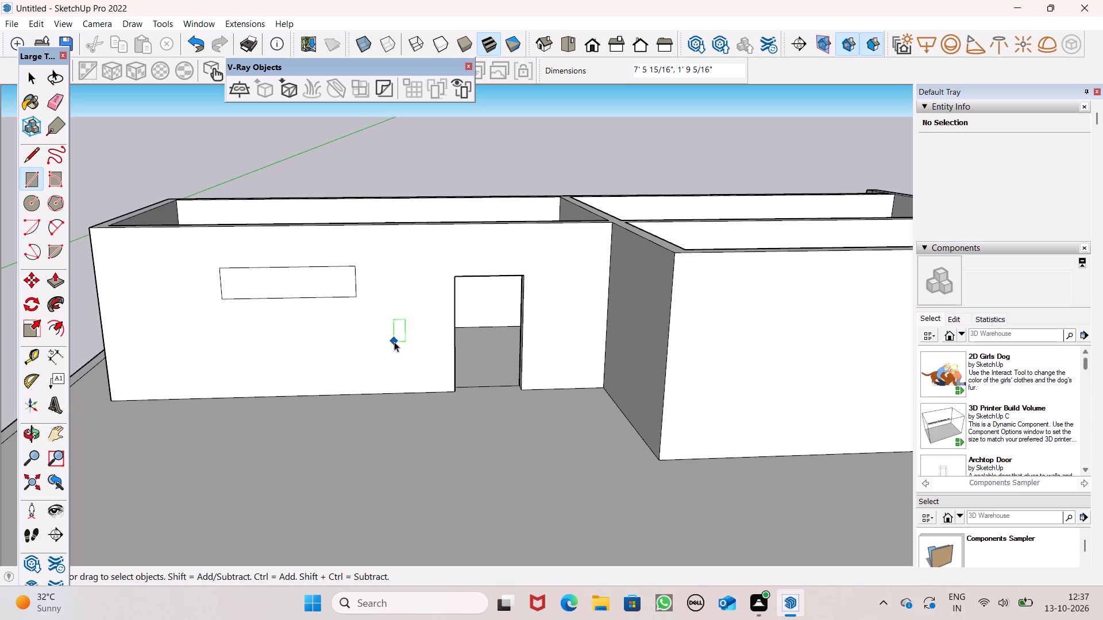
Copy the horizontal rectangle with its edges about 2' 10 1/2" straight down the same wall face.
{"action": "triple_click", "coordinate": [343, 287]}
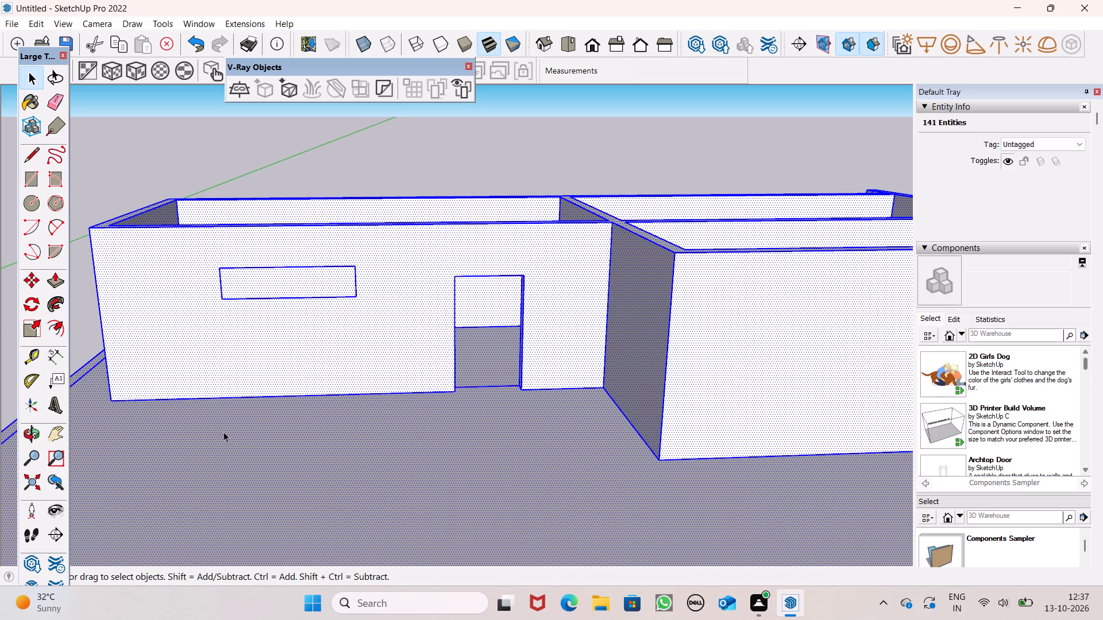
{"action": "left_click", "coordinate": [112, 158]}
{"action": "double_click", "coordinate": [248, 292]}
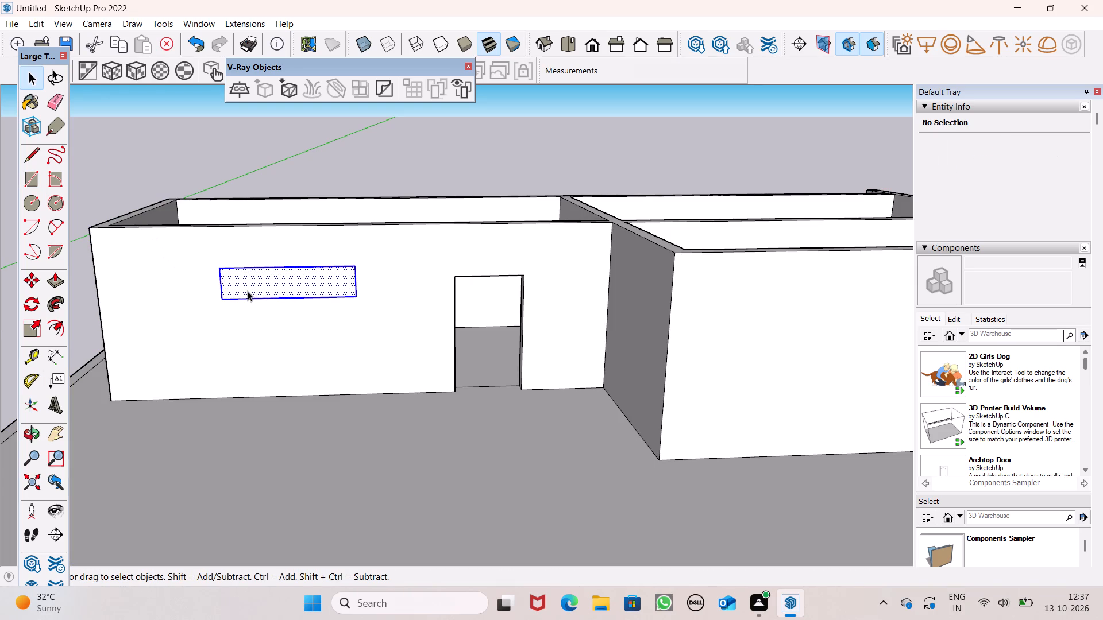
{"action": "key", "text": "m"}
{"action": "key", "text": "Return"}
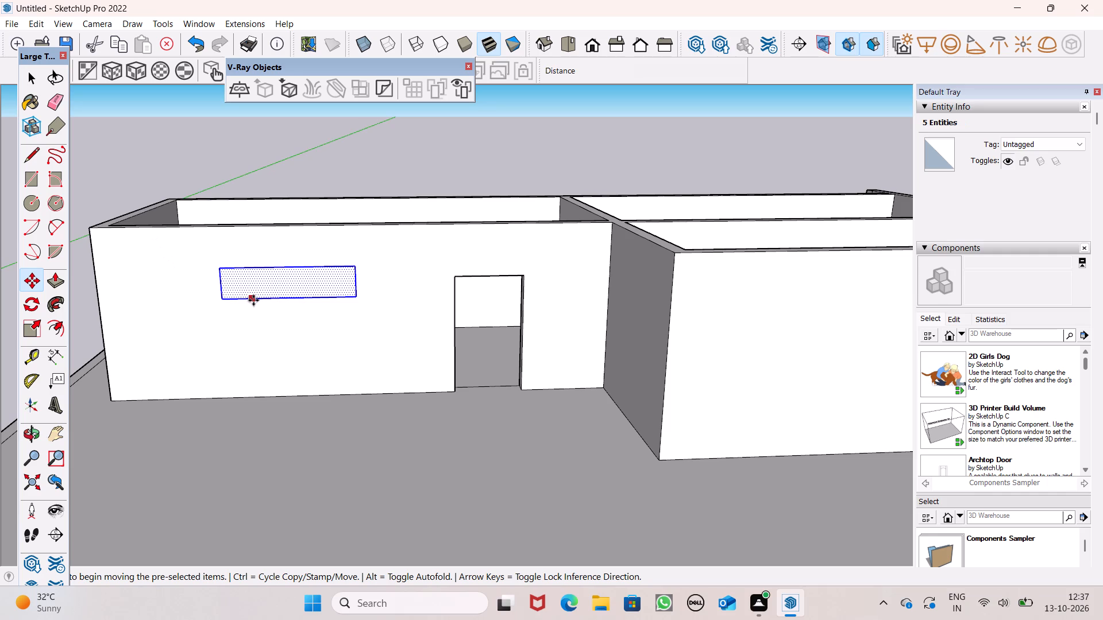
{"action": "left_click_drag", "start_coordinate": [253, 299], "coordinate": [261, 336], "text": "ctrl"}
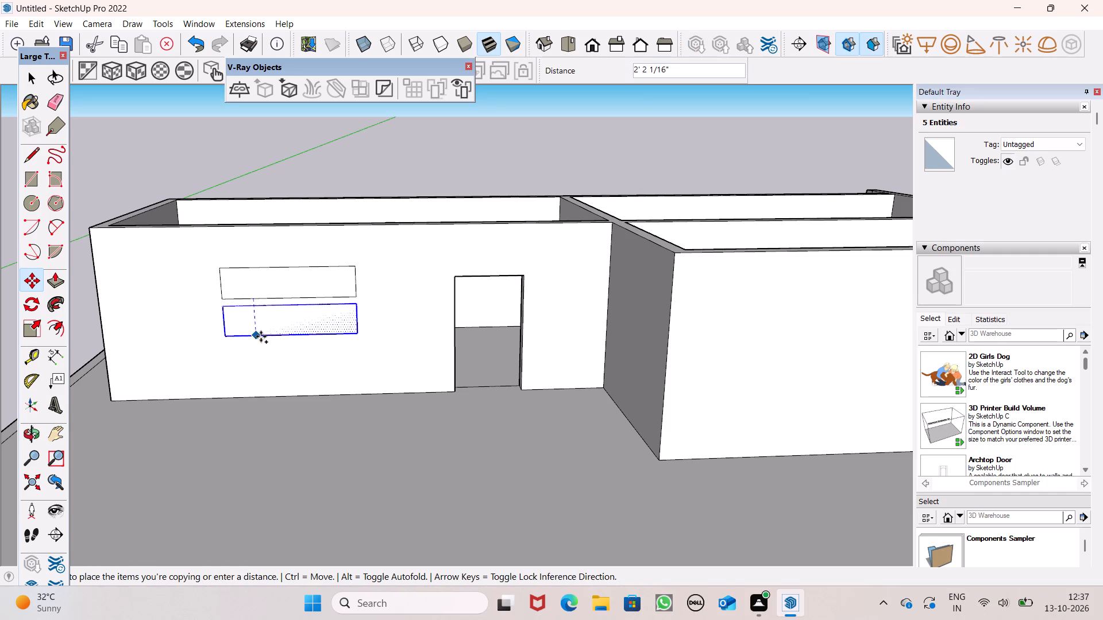
{"action": "left_click_drag", "start_coordinate": [261, 336], "coordinate": [259, 343], "text": "ctrl"}
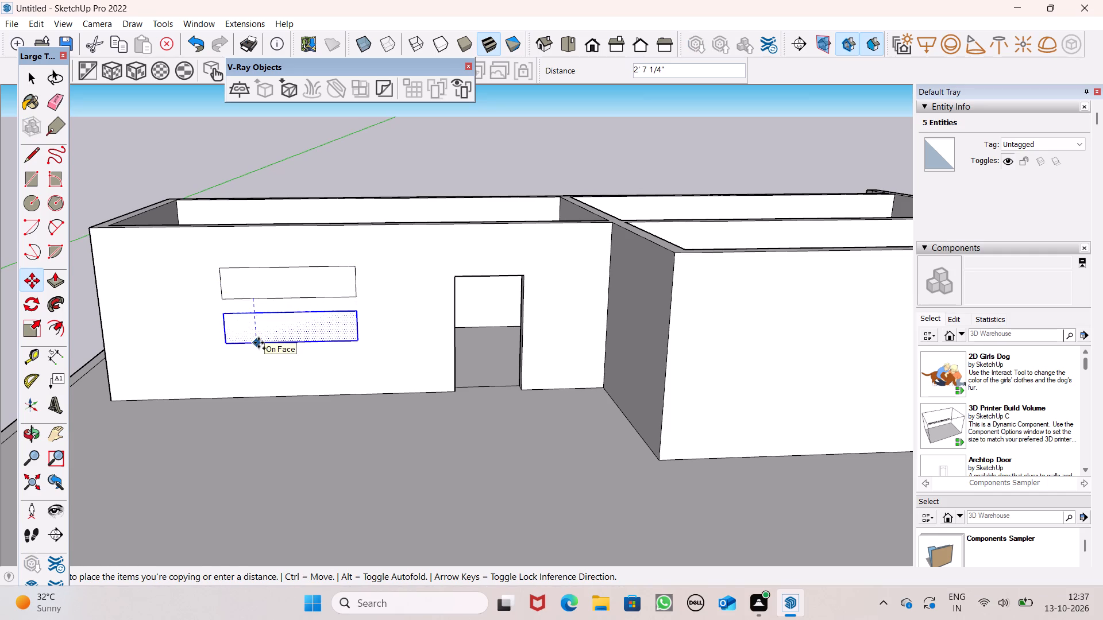
{"action": "left_click_drag", "start_coordinate": [259, 343], "coordinate": [259, 344], "text": "ctrl"}
{"action": "left_click_drag", "start_coordinate": [259, 344], "coordinate": [259, 347], "text": "ctrl"}
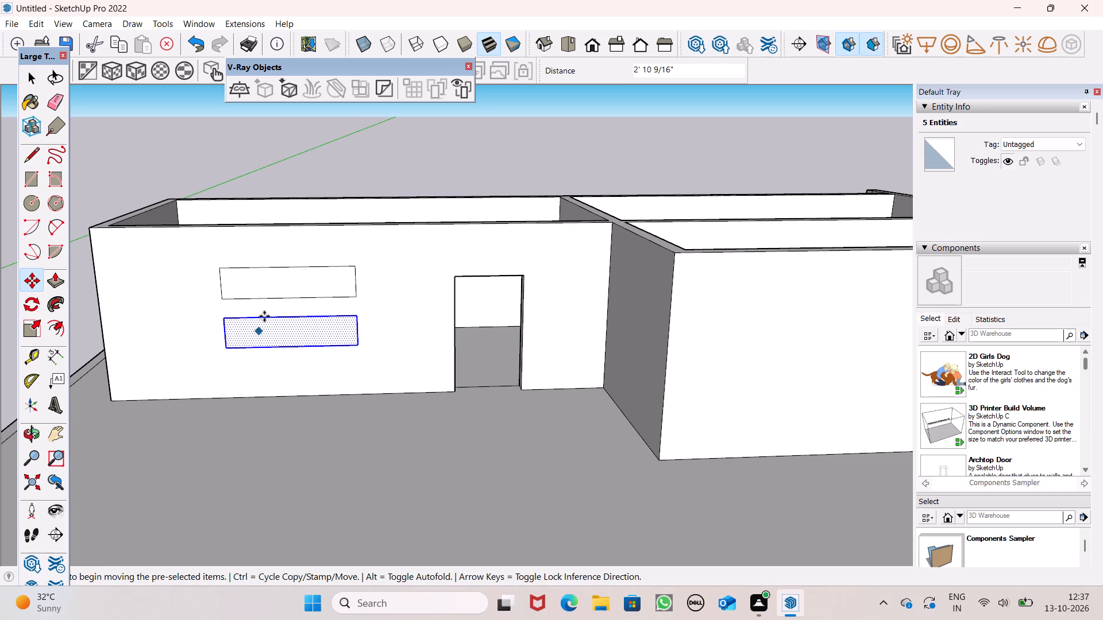
{"action": "key", "text": "space"}
{"action": "left_click", "coordinate": [255, 166]}
Pull both rectangles on the left room's front wall outward as thin raised panels, the lower one by about 3 5/8".
{"action": "scroll", "coordinate": [302, 271], "scroll_direction": "down", "scroll_amount": 3}
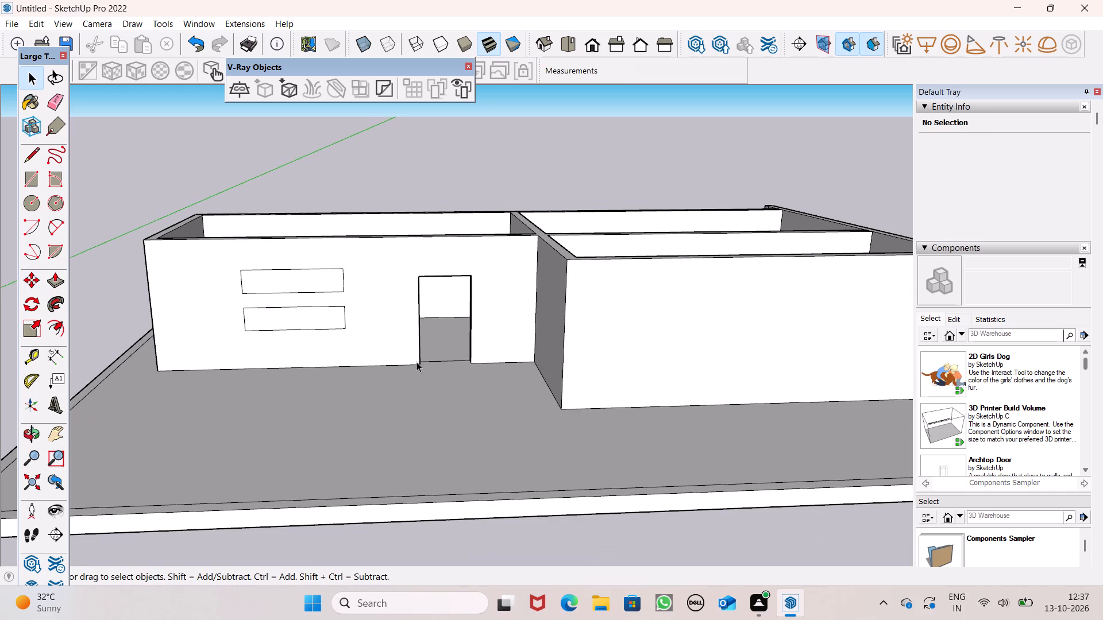
{"action": "middle_click_drag", "start_coordinate": [418, 361], "coordinate": [415, 381]}
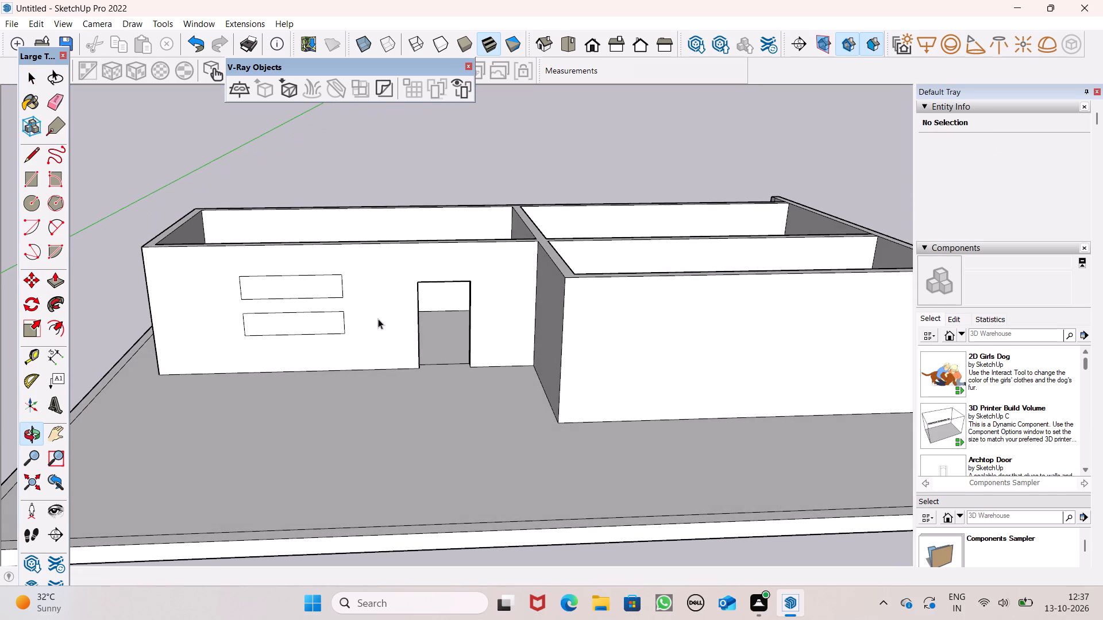
{"action": "scroll", "coordinate": [378, 317], "scroll_direction": "down", "scroll_amount": 1}
{"action": "scroll", "coordinate": [284, 243], "scroll_direction": "up", "scroll_amount": 4}
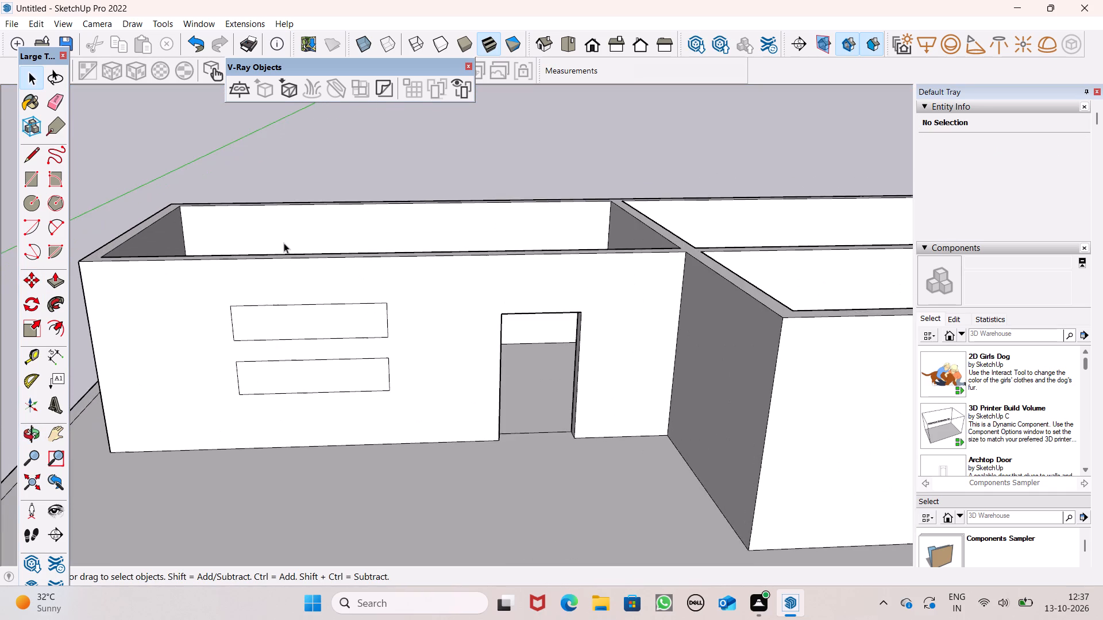
{"action": "scroll", "coordinate": [284, 243], "scroll_direction": "down", "scroll_amount": 1}
{"action": "left_click", "coordinate": [51, 278]}
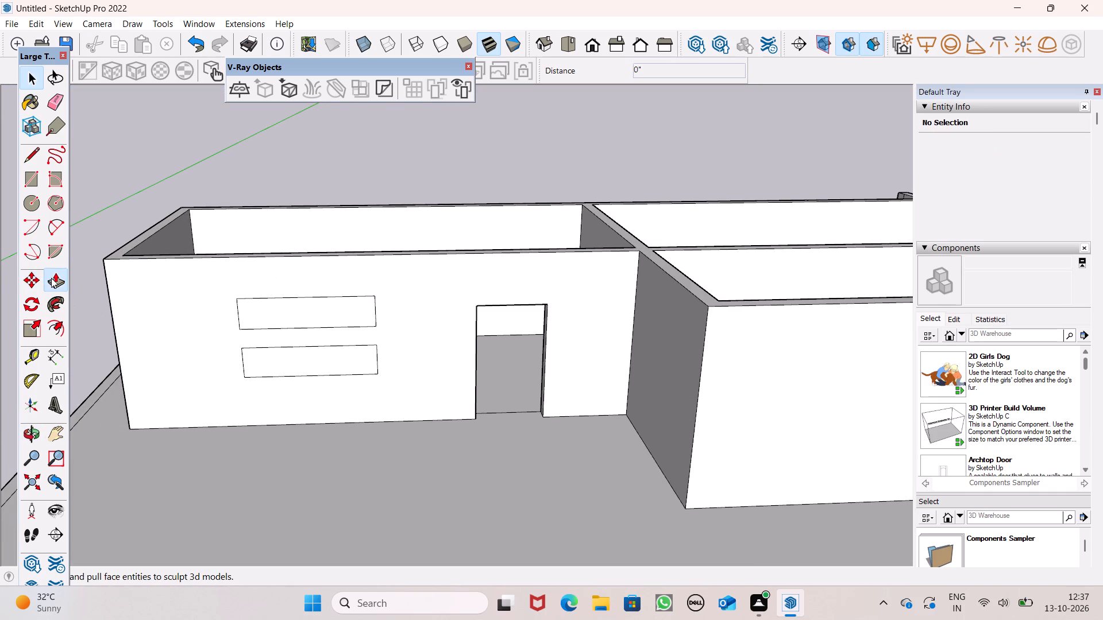
{"action": "scroll", "coordinate": [256, 195], "scroll_direction": "down", "scroll_amount": 1}
{"action": "scroll", "coordinate": [256, 195], "scroll_direction": "up", "scroll_amount": 1}
{"action": "scroll", "coordinate": [256, 195], "scroll_direction": "down", "scroll_amount": 1}
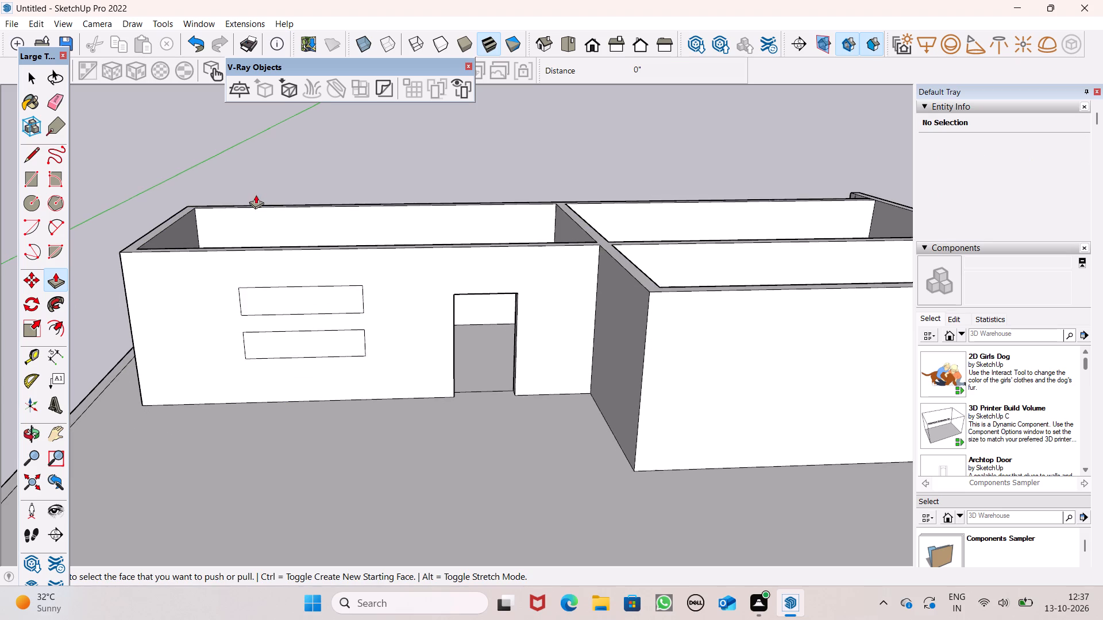
{"action": "middle_click_drag", "start_coordinate": [272, 232], "coordinate": [335, 294]}
{"action": "scroll", "coordinate": [289, 351], "scroll_direction": "up", "scroll_amount": 6}
{"action": "left_click", "coordinate": [284, 354]}
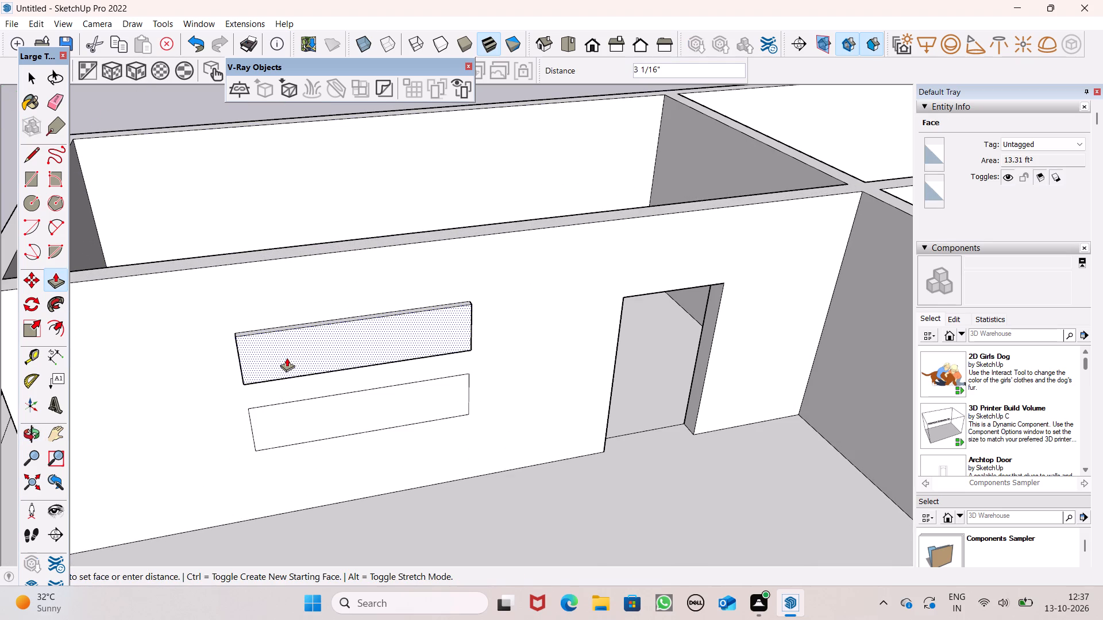
{"action": "left_click_drag", "start_coordinate": [302, 408], "coordinate": [344, 367]}
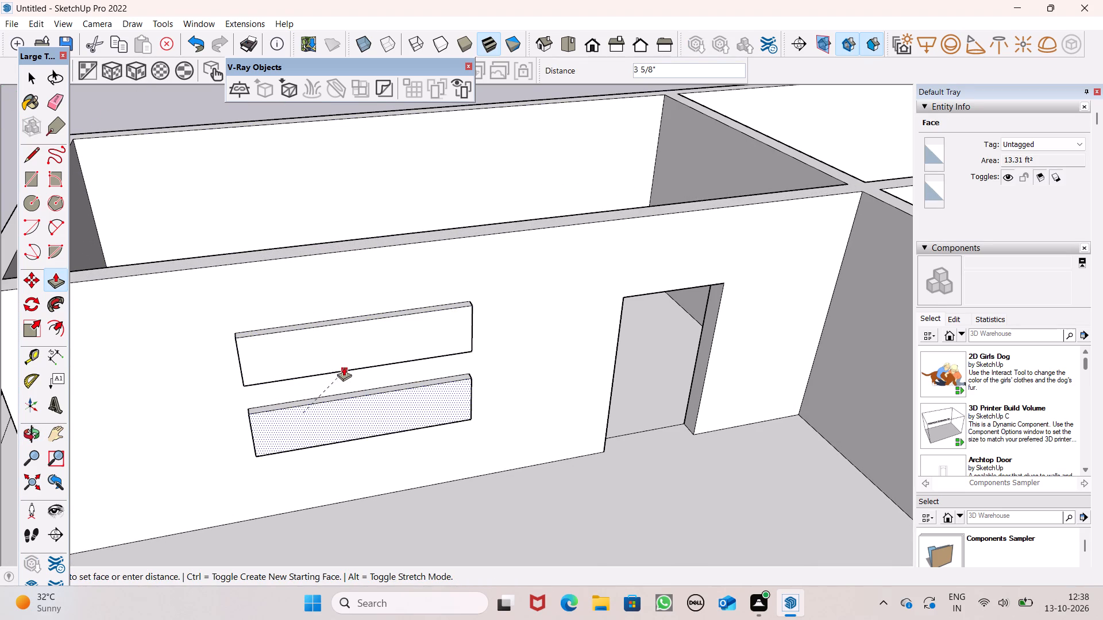
{"action": "left_click_drag", "start_coordinate": [344, 367], "coordinate": [344, 366]}
{"action": "scroll", "coordinate": [307, 255], "scroll_direction": "down", "scroll_amount": 7}
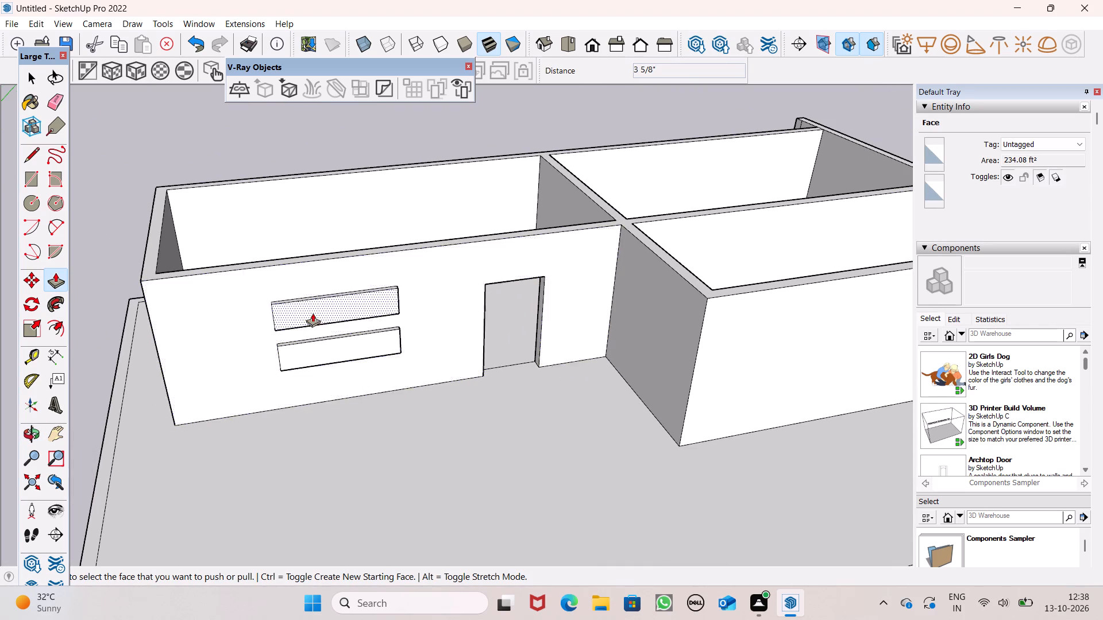
{"action": "key", "text": "space"}
Pull the connected top face of the room walls up 1' from a new starting face, adding a separate band above them.
{"action": "scroll", "coordinate": [404, 406], "scroll_direction": "down", "scroll_amount": 2}
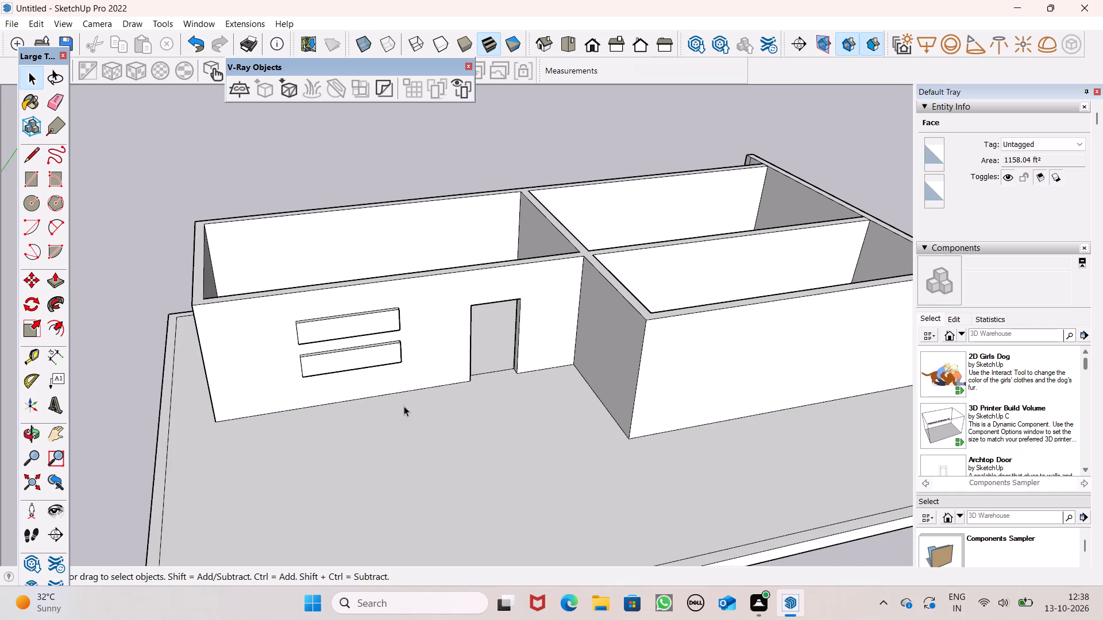
{"action": "scroll", "coordinate": [367, 342], "scroll_direction": "down", "scroll_amount": 6}
{"action": "scroll", "coordinate": [339, 302], "scroll_direction": "down", "scroll_amount": 2}
{"action": "middle_click_drag", "start_coordinate": [364, 314], "coordinate": [291, 211]}
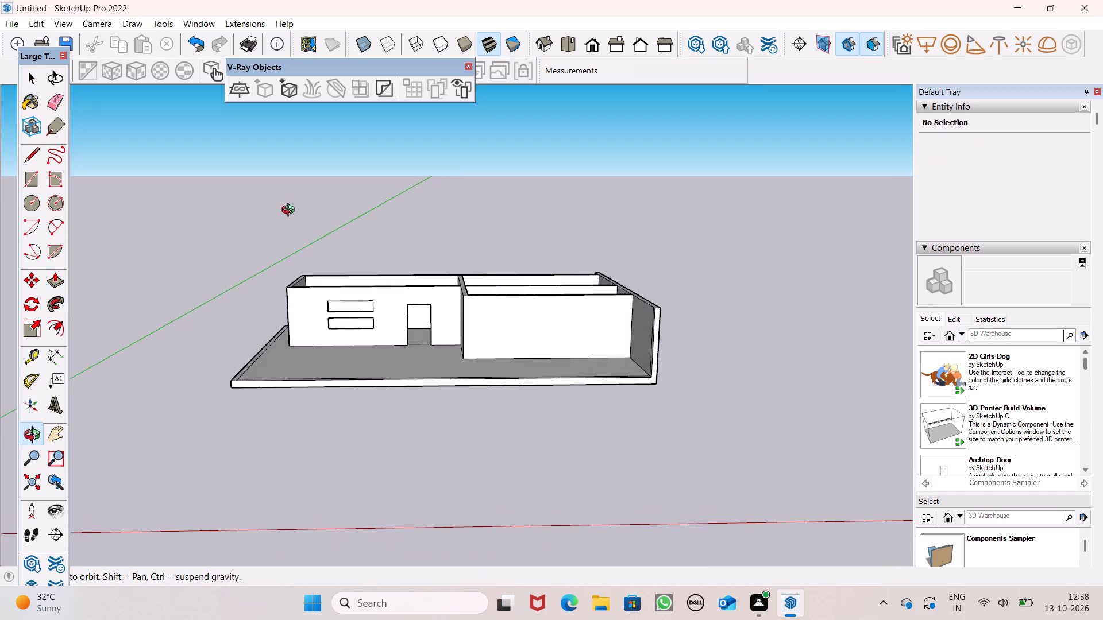
{"action": "middle_click_drag", "start_coordinate": [291, 211], "coordinate": [306, 249]}
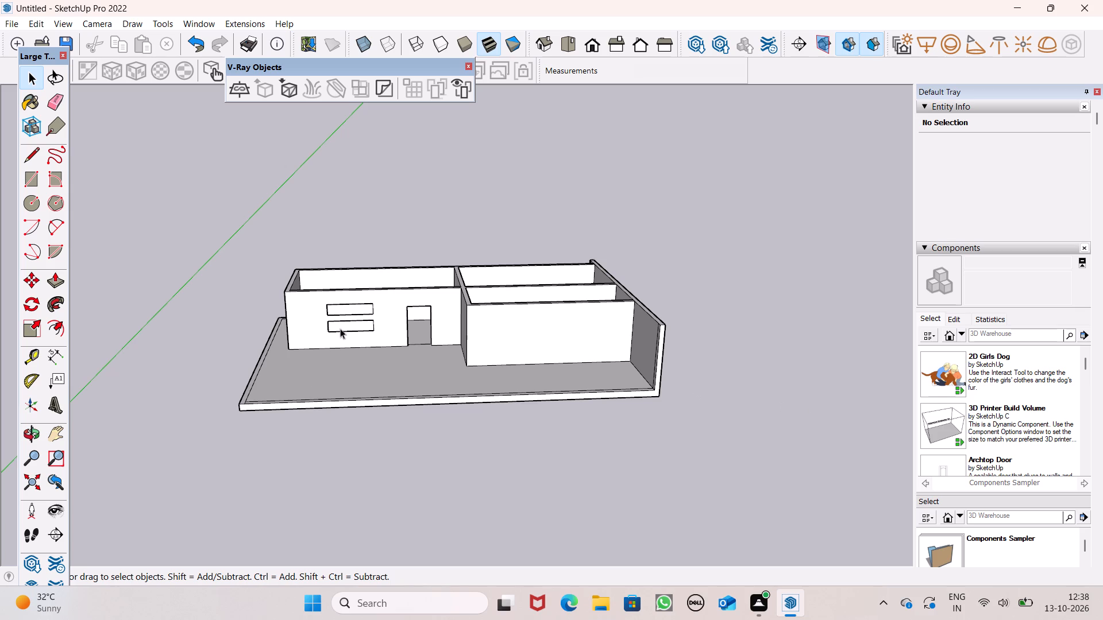
{"action": "middle_click_drag", "start_coordinate": [365, 286], "coordinate": [341, 497]}
{"action": "scroll", "coordinate": [365, 286], "scroll_direction": "up", "scroll_amount": 1}
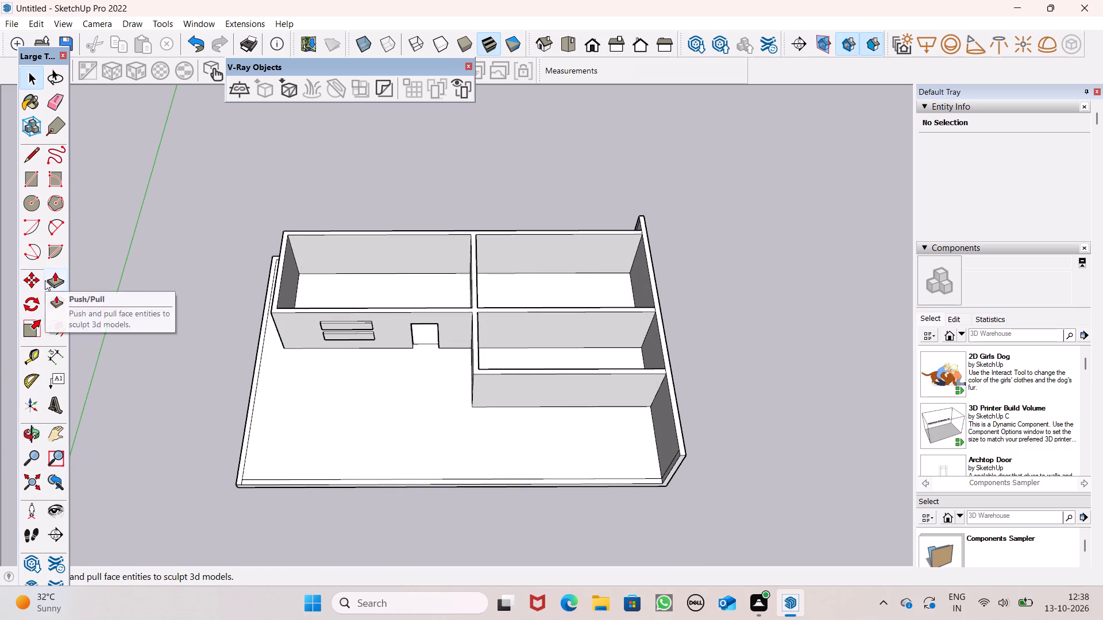
{"action": "left_click", "coordinate": [60, 284]}
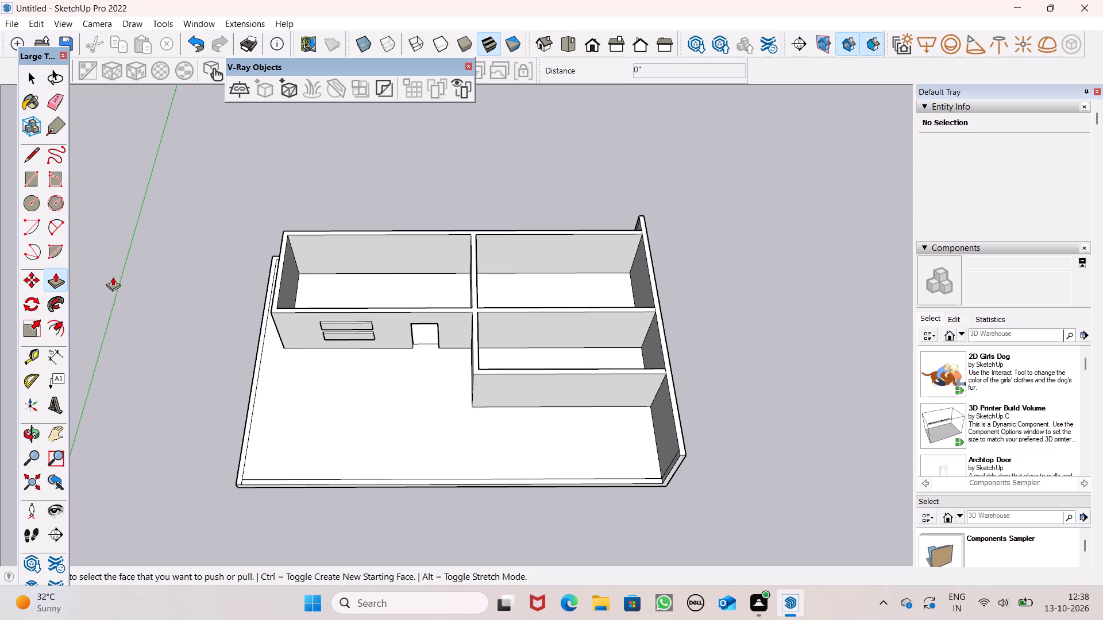
{"action": "scroll", "coordinate": [260, 287], "scroll_direction": "up", "scroll_amount": 12}
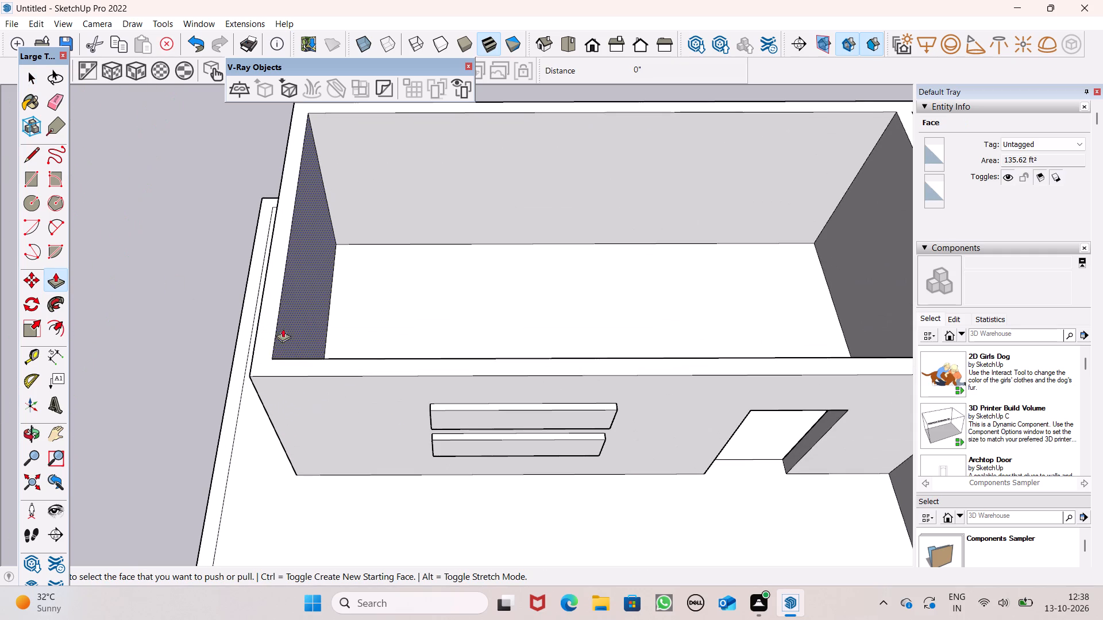
{"action": "left_click_drag", "start_coordinate": [266, 348], "coordinate": [270, 328]}
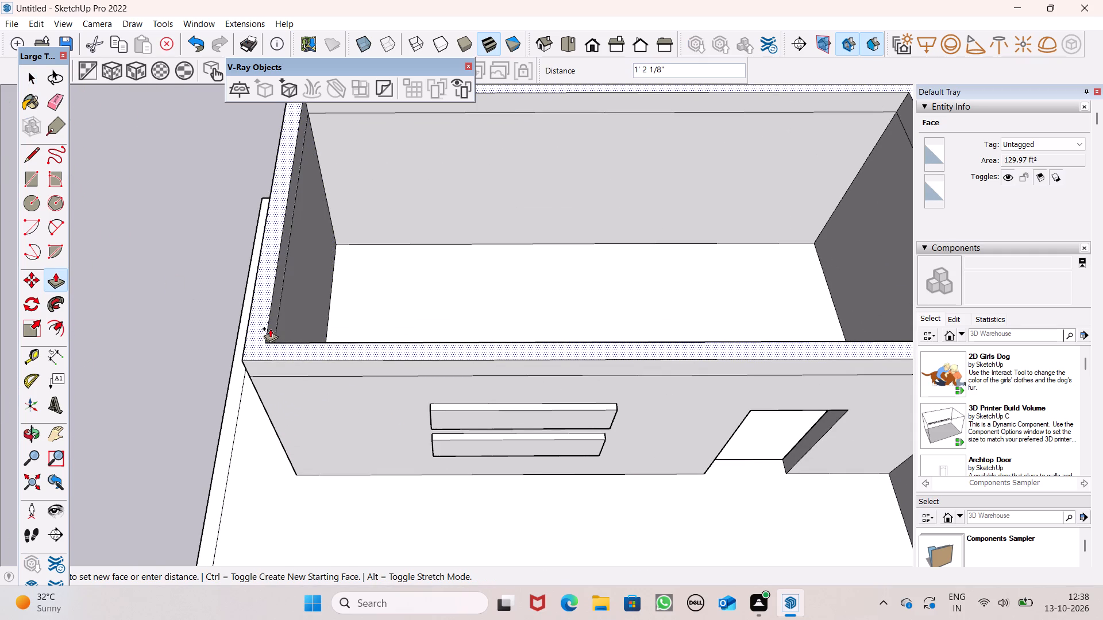
{"action": "left_click_drag", "start_coordinate": [270, 328], "coordinate": [270, 328]}
{"action": "key", "text": "1"}
{"action": "key", "text": "apostrophe"}
{"action": "key", "text": "Return"}
{"action": "scroll", "coordinate": [267, 333], "scroll_direction": "down", "scroll_amount": 5}
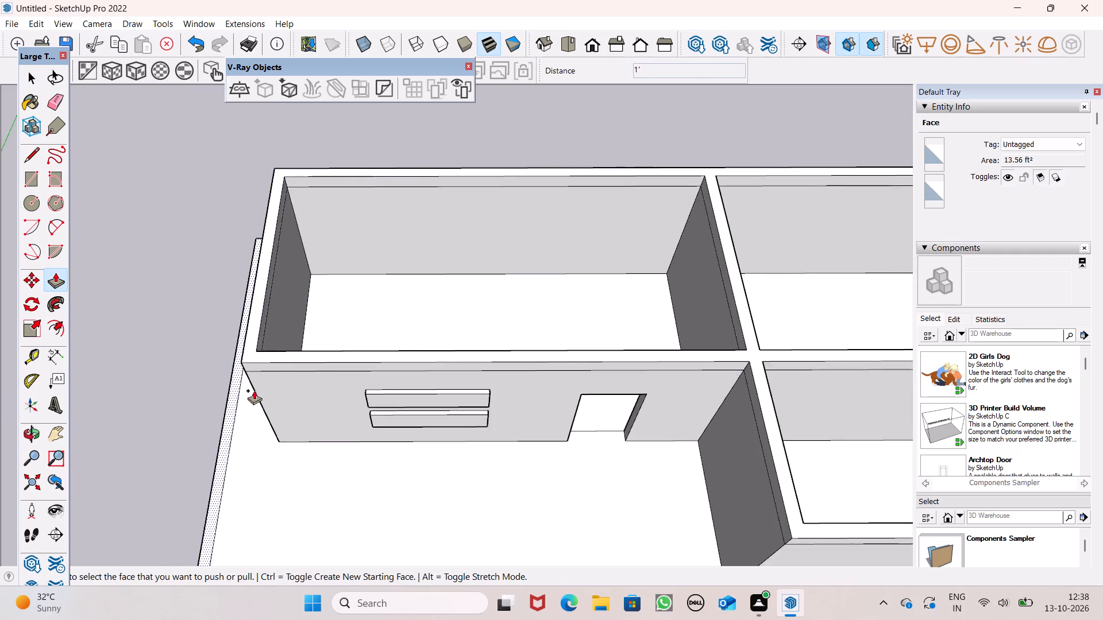
{"action": "middle_click_drag", "start_coordinate": [254, 387], "coordinate": [276, 133]}
{"action": "scroll", "coordinate": [276, 170], "scroll_direction": "down", "scroll_amount": 1}
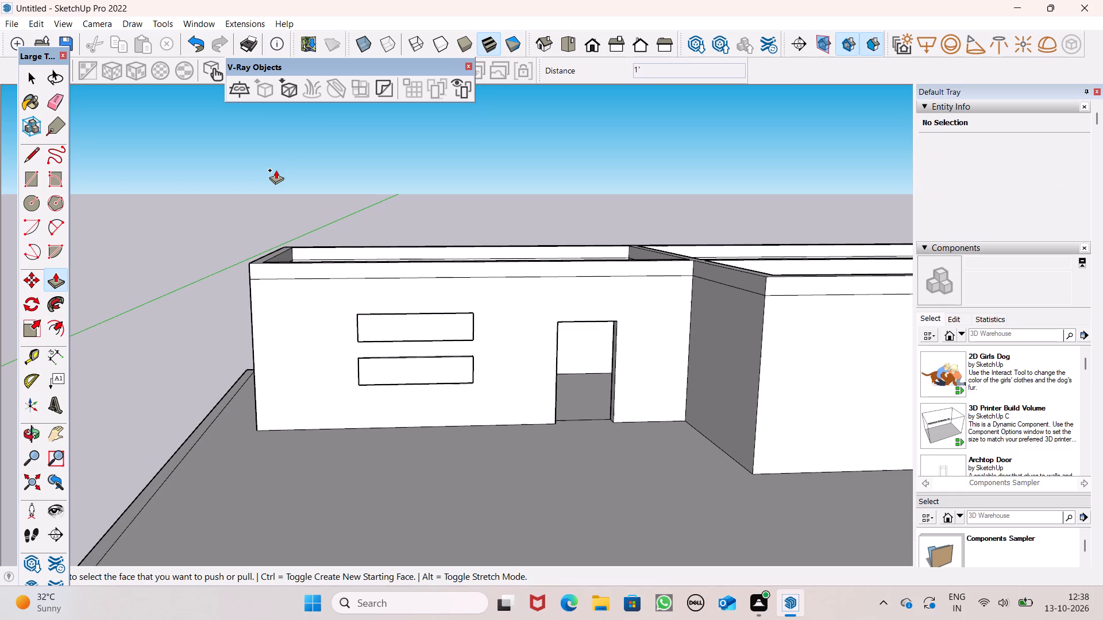
Draw a 9" line across the back wall's top face, from the left room's inner corner at the dividing wall to the outer edge.
{"action": "key", "text": "space"}
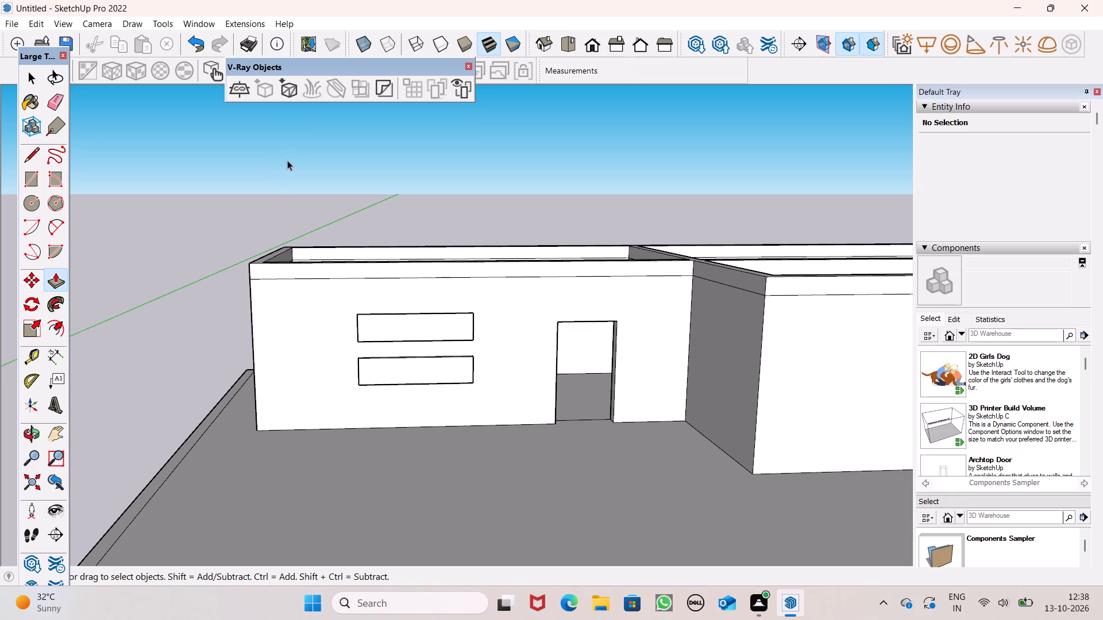
{"action": "scroll", "coordinate": [280, 205], "scroll_direction": "down", "scroll_amount": 4}
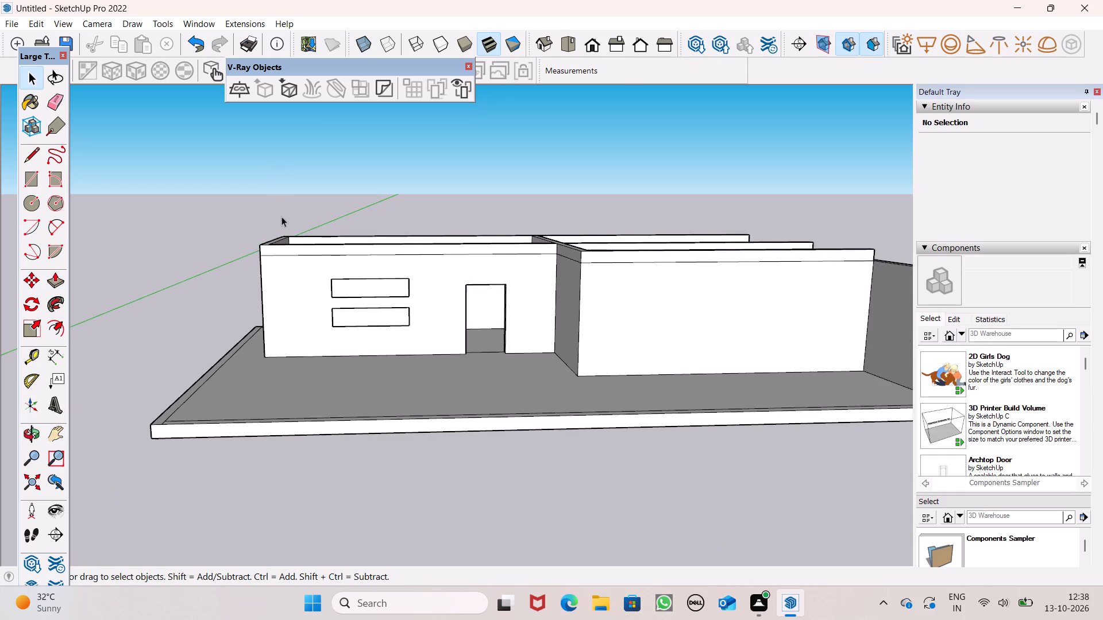
{"action": "scroll", "coordinate": [281, 216], "scroll_direction": "down", "scroll_amount": 1}
{"action": "middle_click_drag", "start_coordinate": [487, 343], "coordinate": [399, 422]}
{"action": "scroll", "coordinate": [507, 387], "scroll_direction": "down", "scroll_amount": 5}
{"action": "scroll", "coordinate": [502, 394], "scroll_direction": "up", "scroll_amount": 1}
{"action": "scroll", "coordinate": [500, 396], "scroll_direction": "down", "scroll_amount": 1}
{"action": "scroll", "coordinate": [503, 213], "scroll_direction": "up", "scroll_amount": 1}
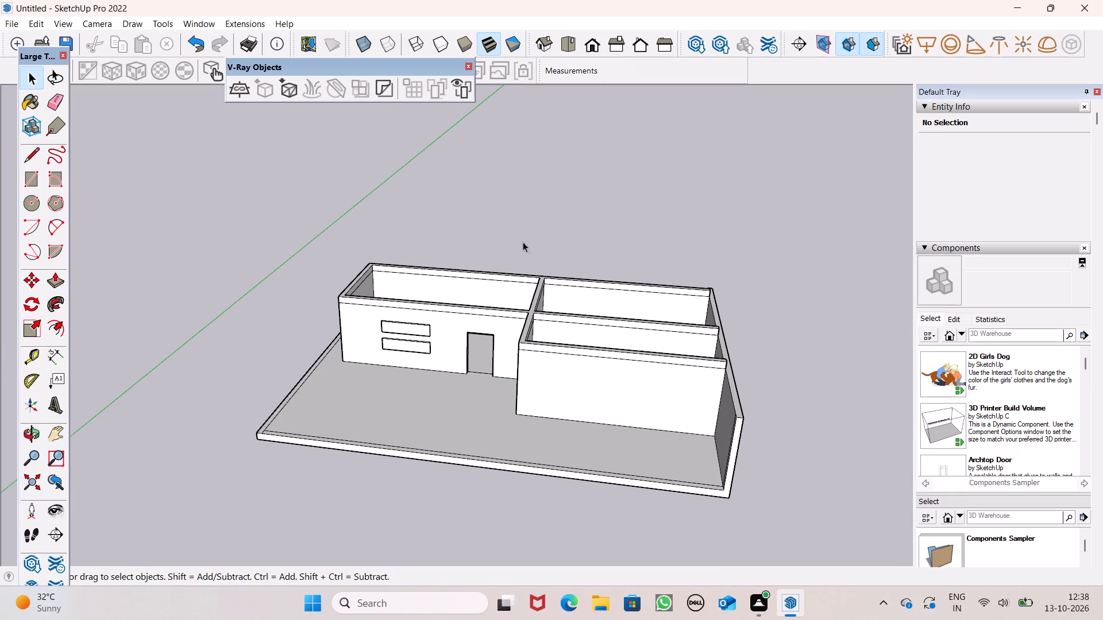
{"action": "scroll", "coordinate": [753, 247], "scroll_direction": "up", "scroll_amount": 5}
{"action": "scroll", "coordinate": [587, 285], "scroll_direction": "up", "scroll_amount": 1}
{"action": "middle_click_drag", "start_coordinate": [587, 285], "coordinate": [666, 478]}
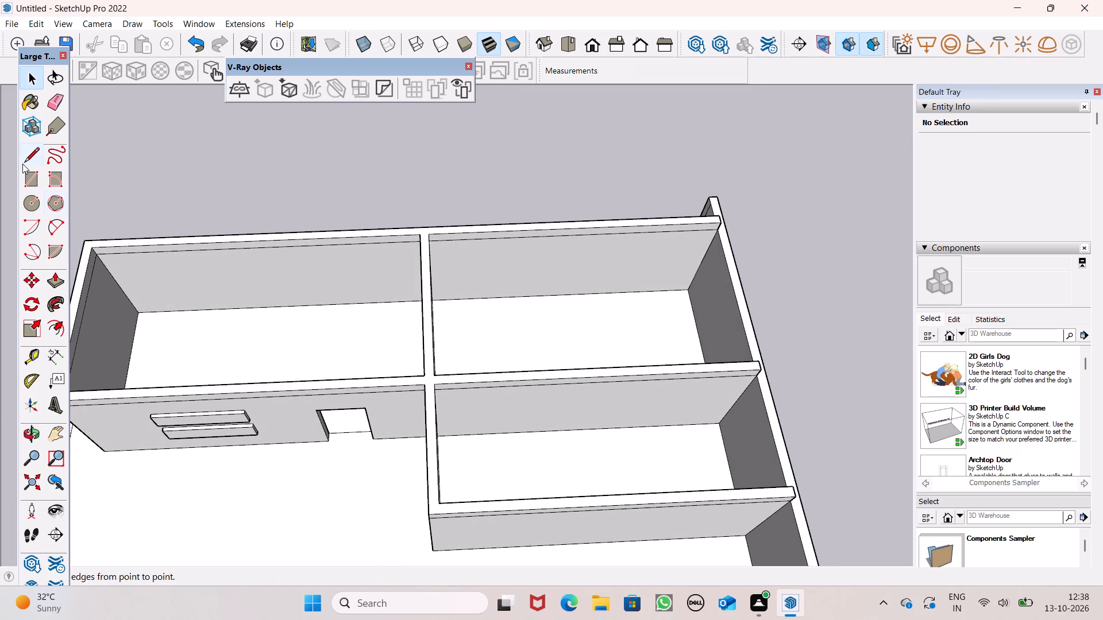
{"action": "left_click", "coordinate": [24, 157]}
{"action": "scroll", "coordinate": [431, 248], "scroll_direction": "up", "scroll_amount": 7}
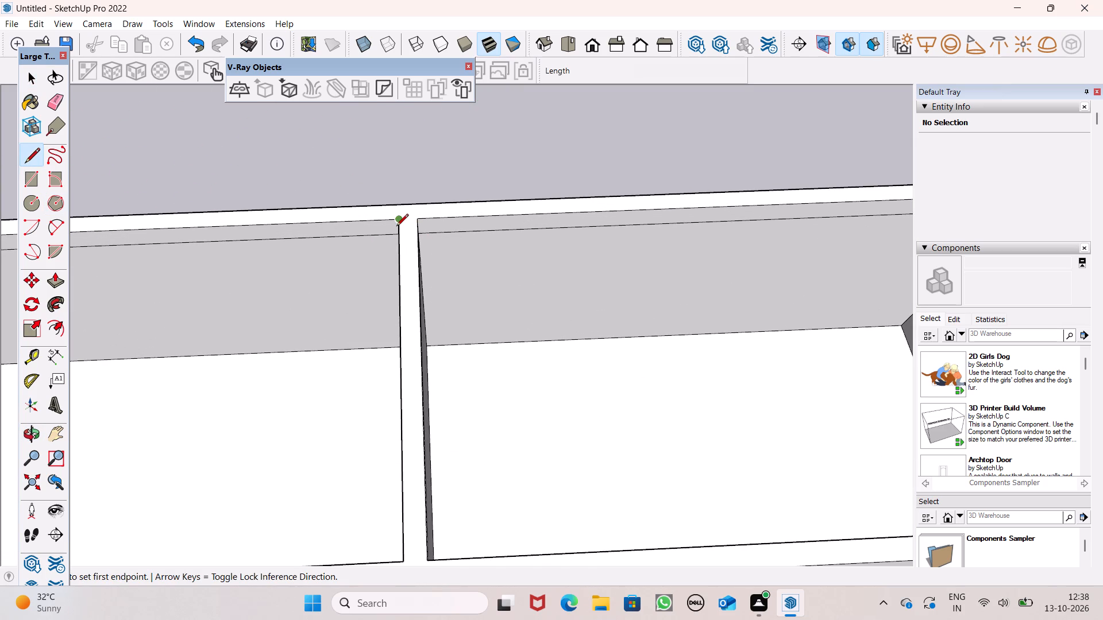
{"action": "left_click", "coordinate": [400, 219]}
{"action": "left_click", "coordinate": [401, 205]}
Draw a 9" line across the top of the left room's front wall, where it meets the dividing wall.
{"action": "scroll", "coordinate": [475, 119], "scroll_direction": "down", "scroll_amount": 3}
{"action": "scroll", "coordinate": [422, 402], "scroll_direction": "down", "scroll_amount": 4}
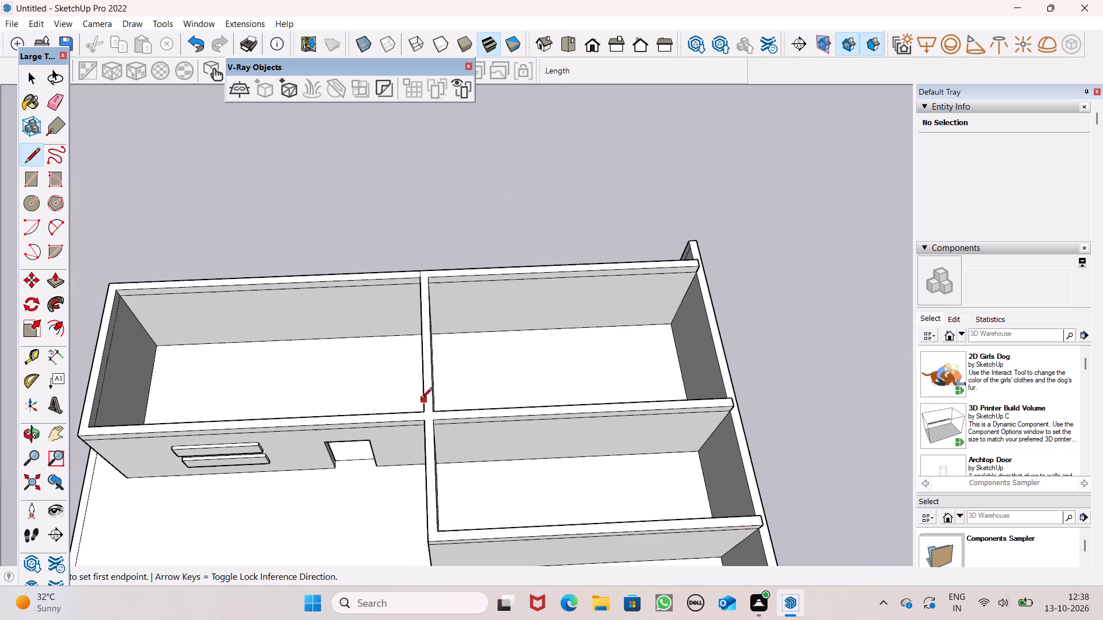
{"action": "scroll", "coordinate": [421, 400], "scroll_direction": "down", "scroll_amount": 2}
{"action": "scroll", "coordinate": [410, 449], "scroll_direction": "up", "scroll_amount": 6}
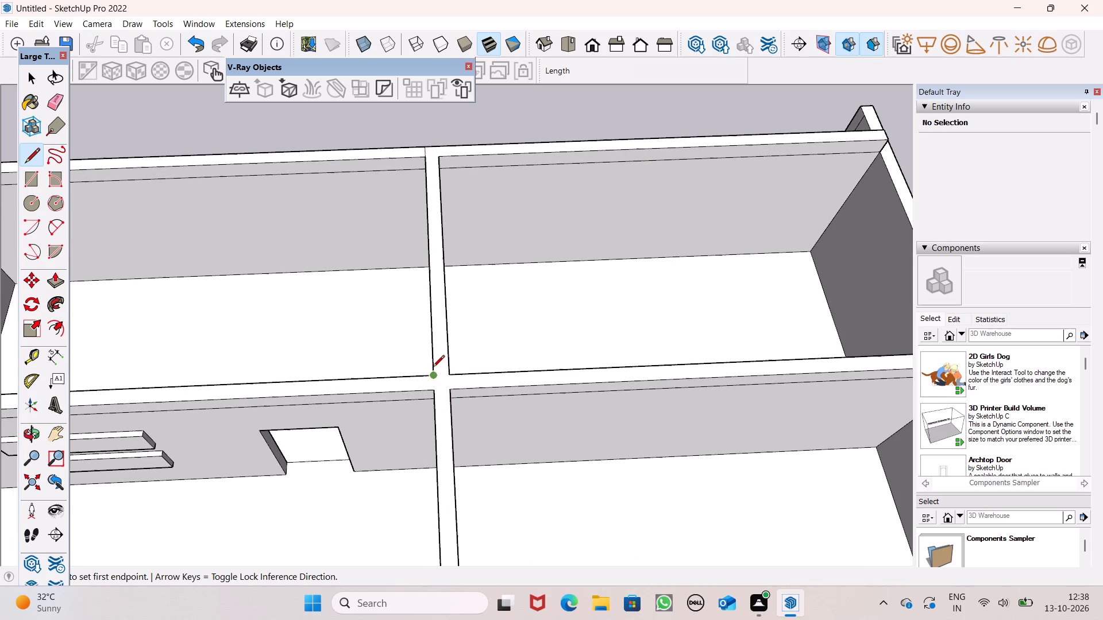
{"action": "left_click", "coordinate": [433, 378]}
{"action": "left_click", "coordinate": [435, 390]}
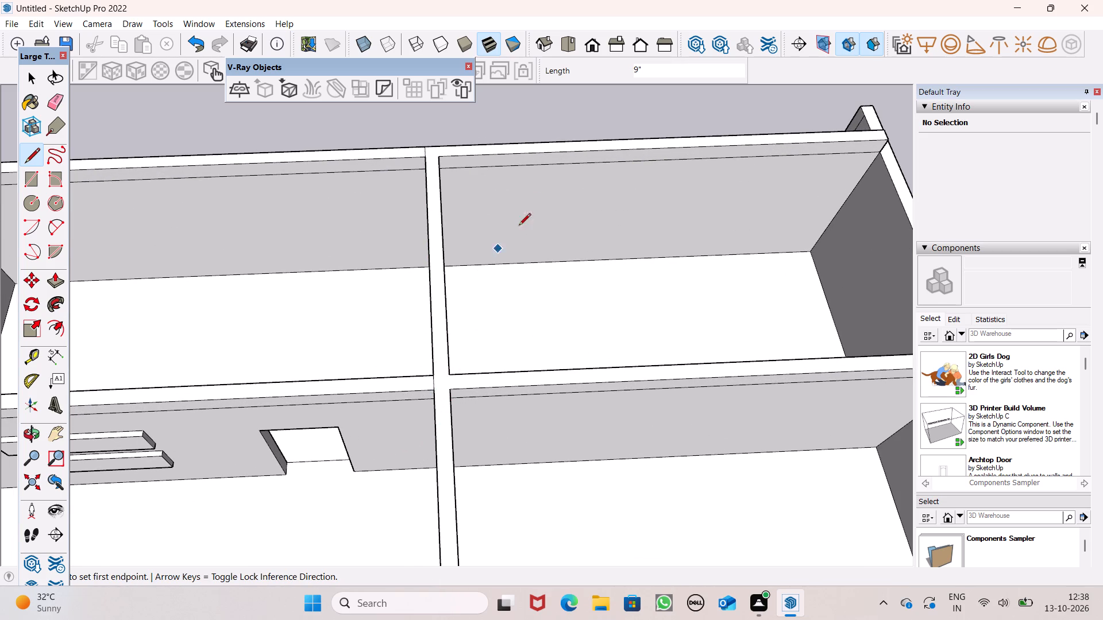
{"action": "scroll", "coordinate": [542, 190], "scroll_direction": "down", "scroll_amount": 6}
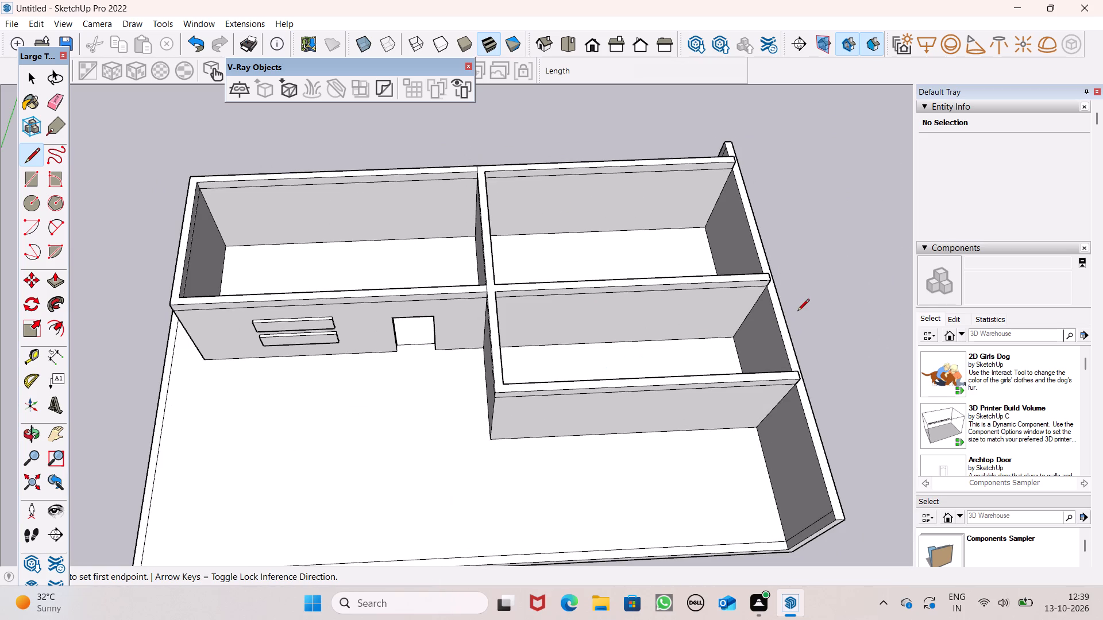
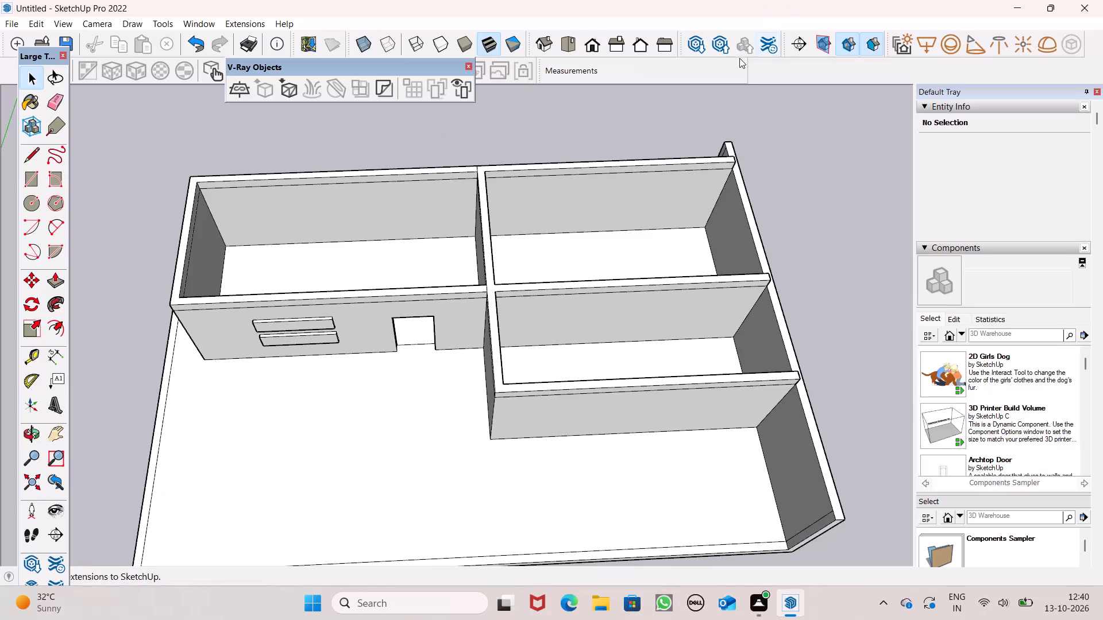
Pull the connected wall-top face of the three-wall block beside the windowed room up 10' from a new starting face.
{"action": "scroll", "coordinate": [627, 188], "scroll_direction": "down", "scroll_amount": 6}
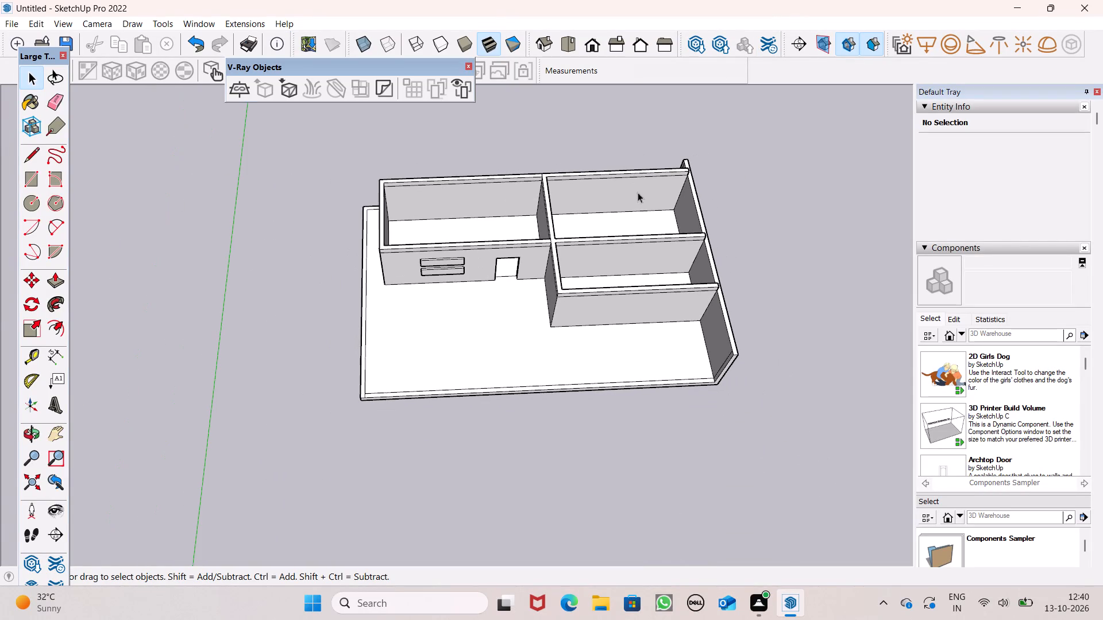
{"action": "scroll", "coordinate": [677, 190], "scroll_direction": "down", "scroll_amount": 1}
{"action": "middle_click_drag", "start_coordinate": [731, 222], "coordinate": [629, 153]}
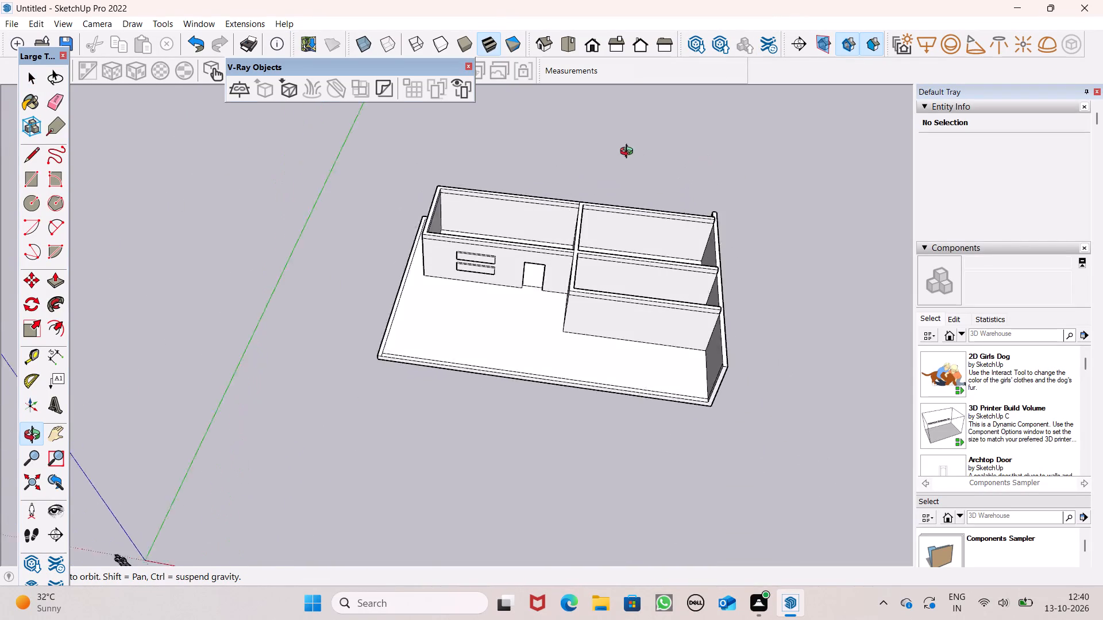
{"action": "middle_click_drag", "start_coordinate": [629, 153], "coordinate": [648, 135]}
{"action": "scroll", "coordinate": [623, 203], "scroll_direction": "up", "scroll_amount": 1}
{"action": "scroll", "coordinate": [606, 261], "scroll_direction": "down", "scroll_amount": 3}
{"action": "middle_click", "coordinate": [642, 294]}
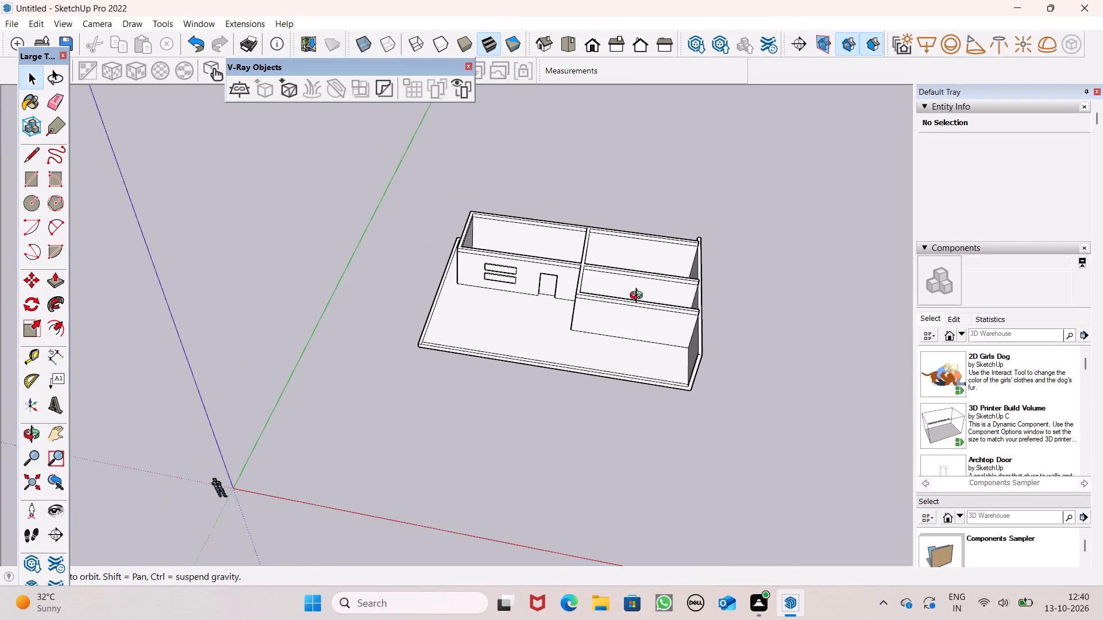
{"action": "scroll", "coordinate": [643, 298], "scroll_direction": "up", "scroll_amount": 1}
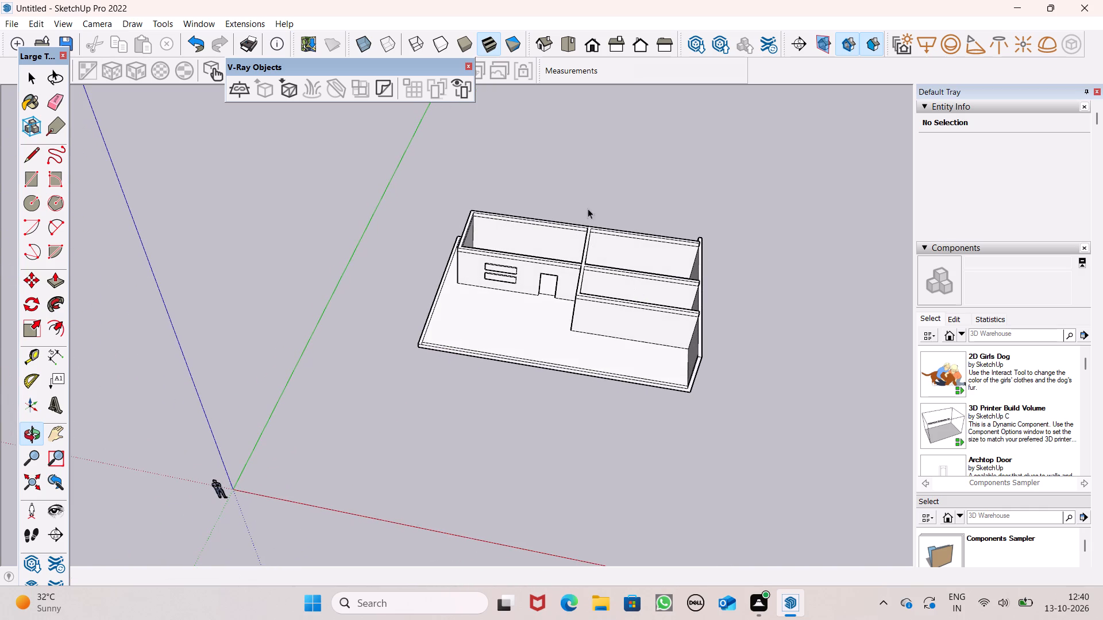
{"action": "scroll", "coordinate": [558, 175], "scroll_direction": "up", "scroll_amount": 5}
{"action": "middle_click_drag", "start_coordinate": [607, 367], "coordinate": [596, 289]}
{"action": "scroll", "coordinate": [604, 367], "scroll_direction": "up", "scroll_amount": 1}
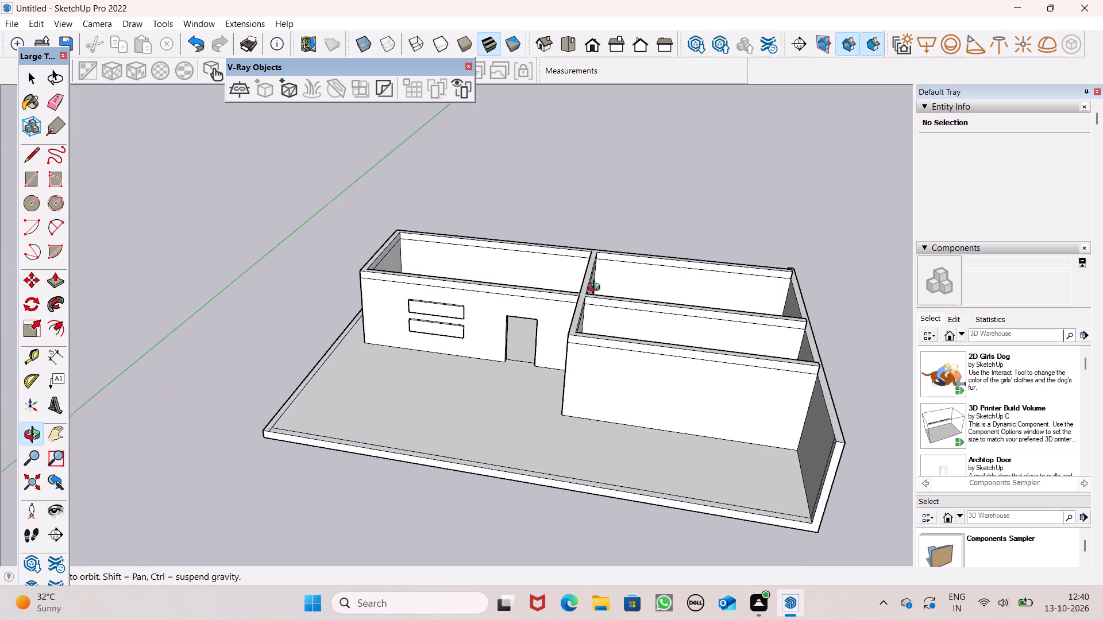
{"action": "middle_click_drag", "start_coordinate": [596, 289], "coordinate": [593, 343]}
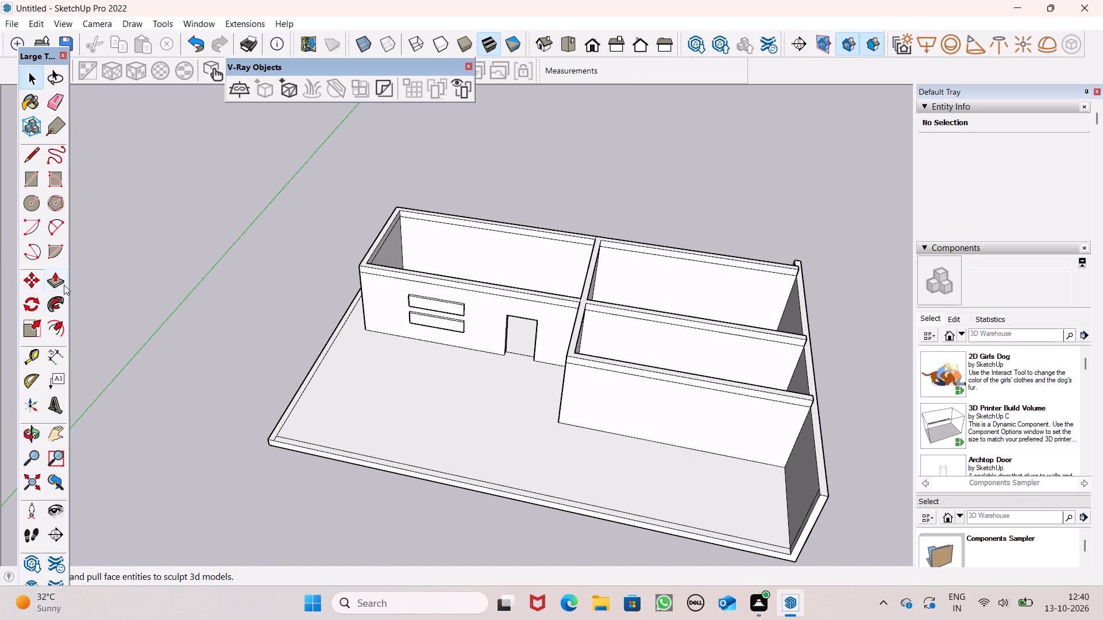
{"action": "left_click", "coordinate": [64, 285]}
{"action": "scroll", "coordinate": [649, 267], "scroll_direction": "down", "scroll_amount": 3}
{"action": "middle_click_drag", "start_coordinate": [676, 317], "coordinate": [626, 393]}
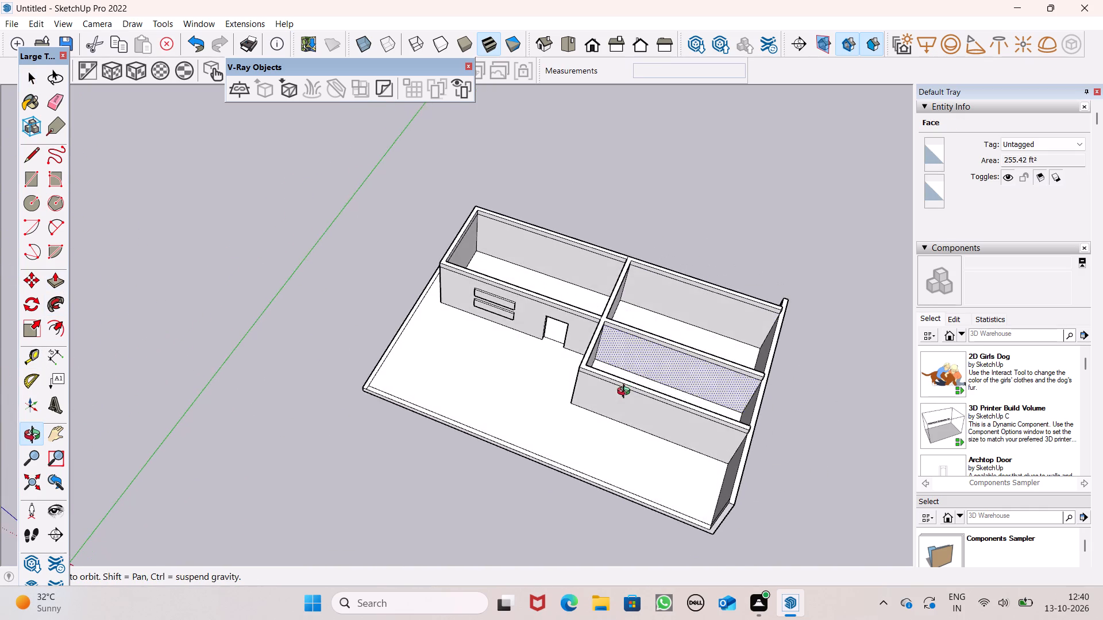
{"action": "middle_click_drag", "start_coordinate": [626, 393], "coordinate": [626, 396]}
{"action": "scroll", "coordinate": [626, 402], "scroll_direction": "up", "scroll_amount": 2}
{"action": "scroll", "coordinate": [695, 414], "scroll_direction": "down", "scroll_amount": 1}
{"action": "scroll", "coordinate": [707, 408], "scroll_direction": "up", "scroll_amount": 3}
{"action": "scroll", "coordinate": [762, 381], "scroll_direction": "up", "scroll_amount": 4}
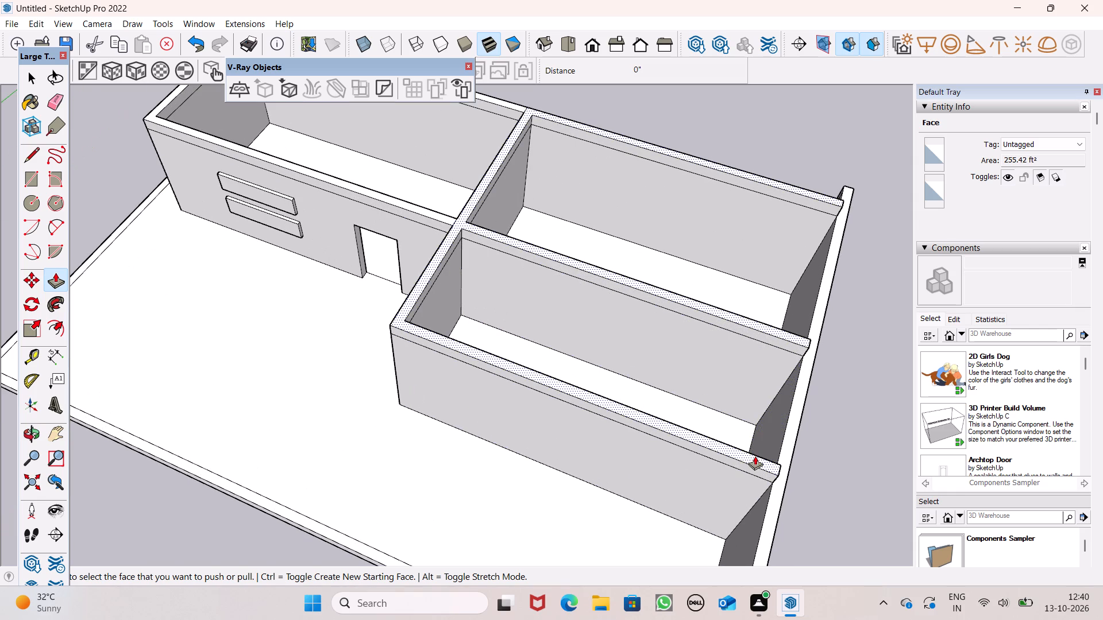
{"action": "left_click_drag", "start_coordinate": [755, 456], "coordinate": [745, 385]}
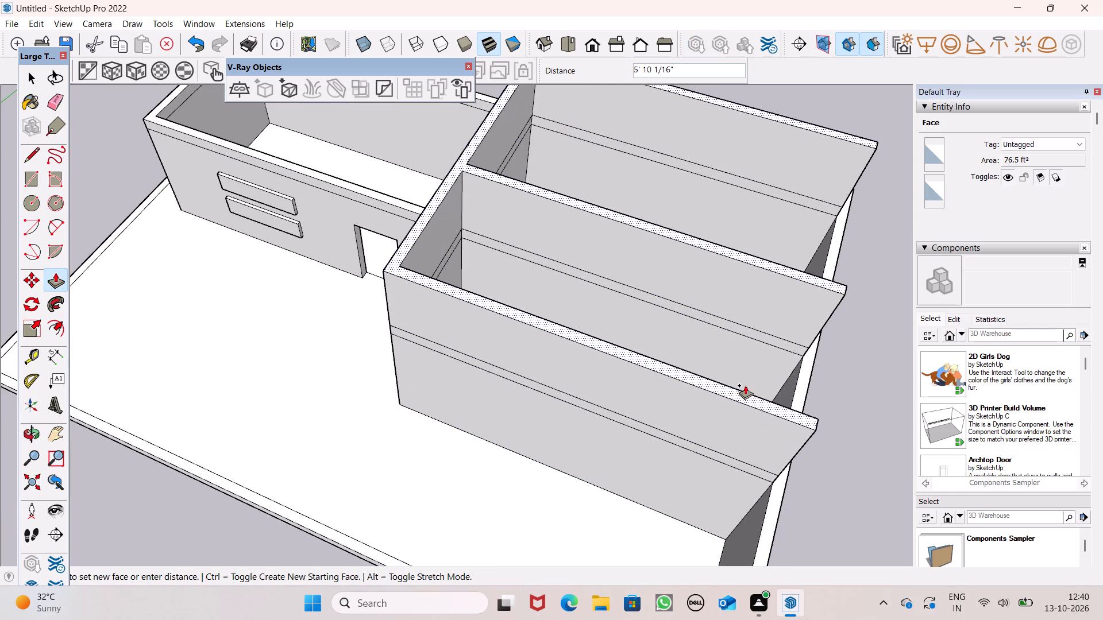
{"action": "left_click_drag", "start_coordinate": [745, 385], "coordinate": [744, 381]}
{"action": "type", "text": "10'"}
{"action": "key", "text": "Return"}
Pull the front face of the top band over the windowed room outward about 10' 1 9/16" as a canopy above the entrance.
{"action": "scroll", "coordinate": [757, 361], "scroll_direction": "up", "scroll_amount": 1}
{"action": "scroll", "coordinate": [755, 368], "scroll_direction": "down", "scroll_amount": 12}
{"action": "middle_click_drag", "start_coordinate": [784, 338], "coordinate": [823, 120]}
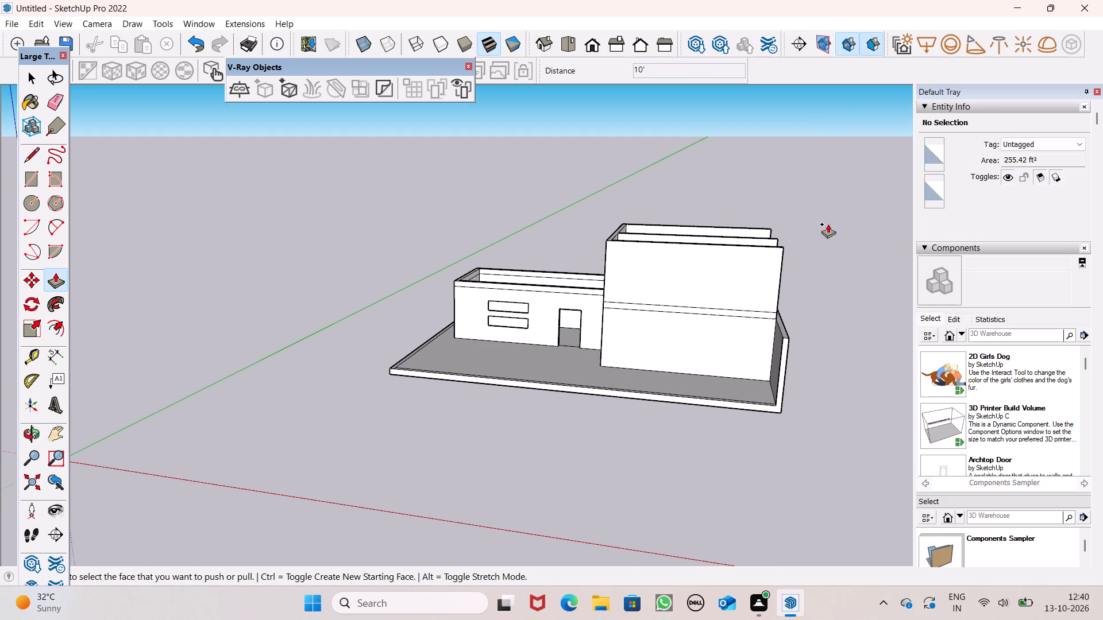
{"action": "middle_click_drag", "start_coordinate": [590, 335], "coordinate": [616, 424]}
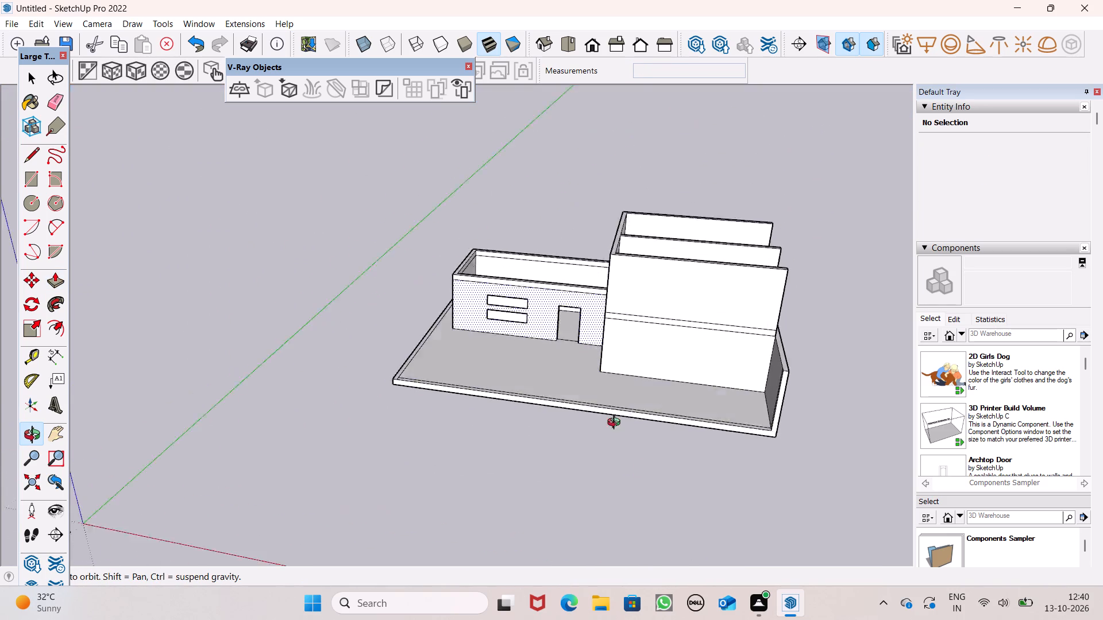
{"action": "middle_click_drag", "start_coordinate": [616, 424], "coordinate": [808, 591]}
{"action": "scroll", "coordinate": [614, 330], "scroll_direction": "up", "scroll_amount": 6}
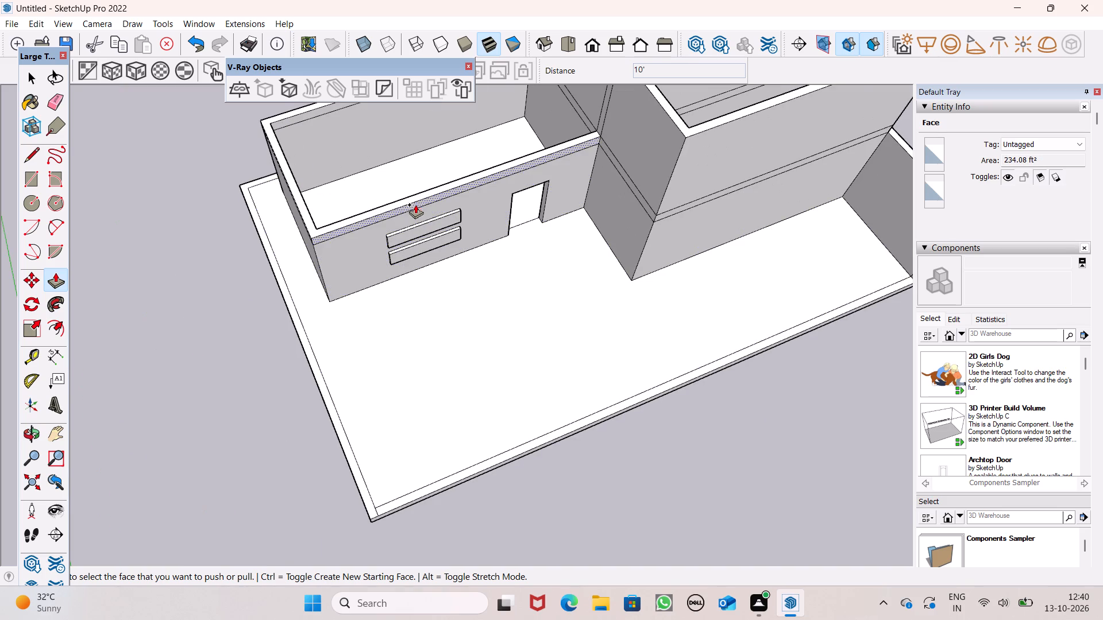
{"action": "left_click_drag", "start_coordinate": [387, 215], "coordinate": [630, 217]}
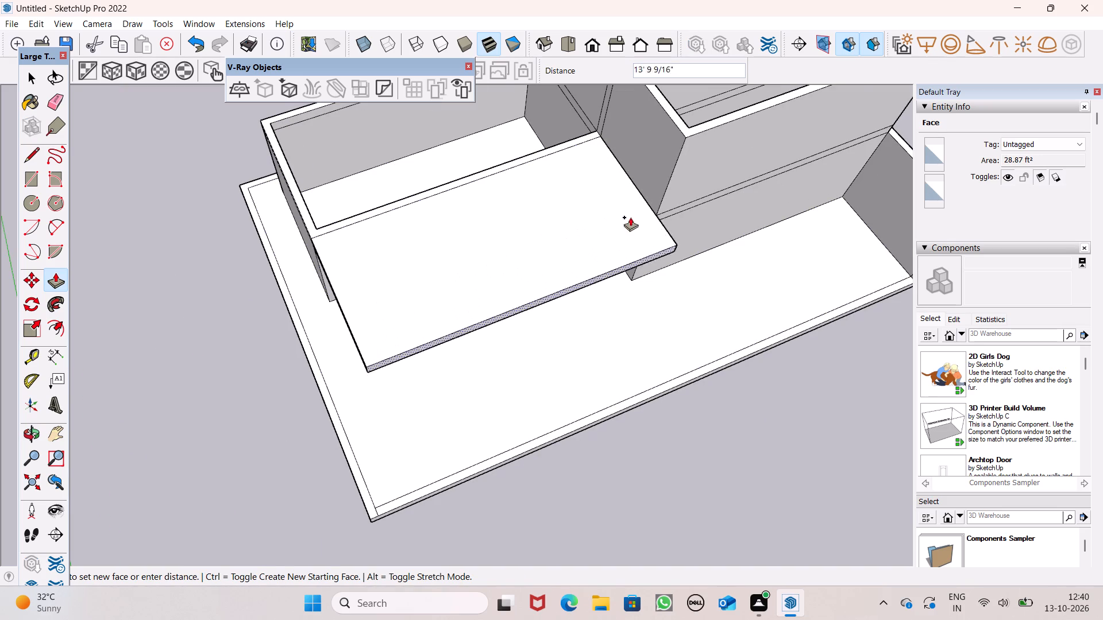
{"action": "left_click_drag", "start_coordinate": [630, 217], "coordinate": [660, 206]}
Pull the underside of the entrance canopy down about 3 3/4" to thicken it.
{"action": "scroll", "coordinate": [671, 183], "scroll_direction": "down", "scroll_amount": 4}
{"action": "middle_click_drag", "start_coordinate": [663, 262], "coordinate": [569, 207]}
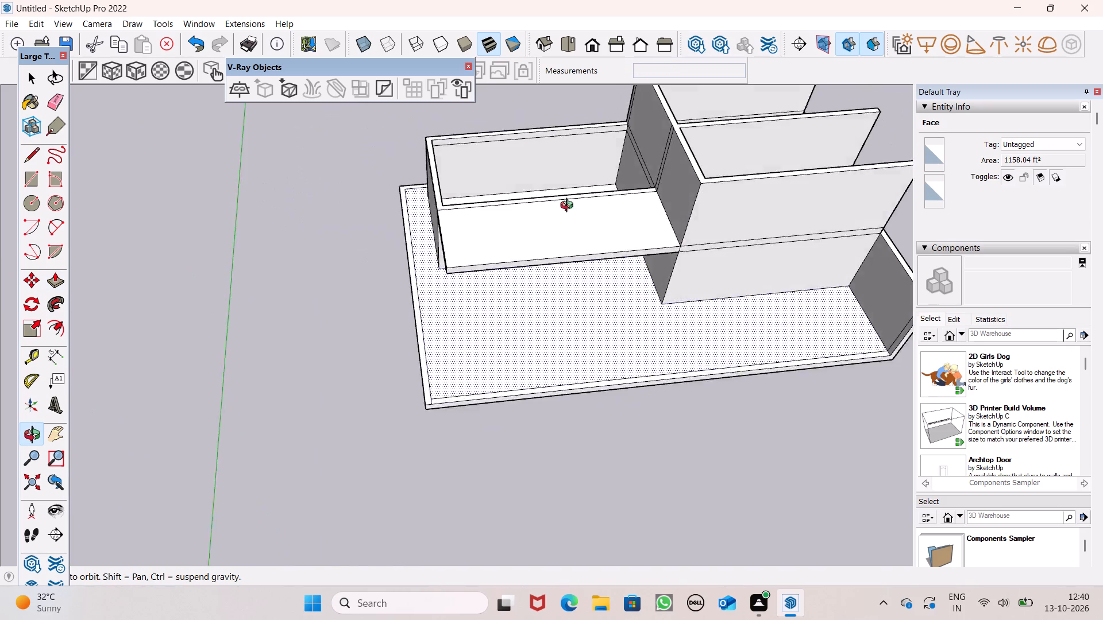
{"action": "middle_click_drag", "start_coordinate": [569, 207], "coordinate": [538, 75]}
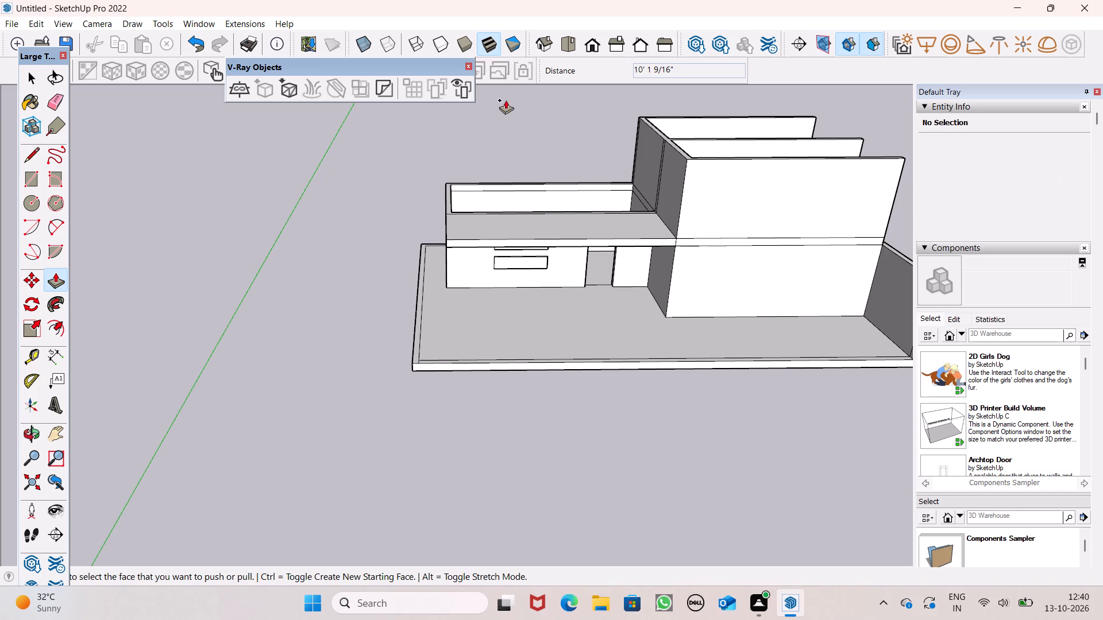
{"action": "middle_click_drag", "start_coordinate": [454, 175], "coordinate": [458, 175]}
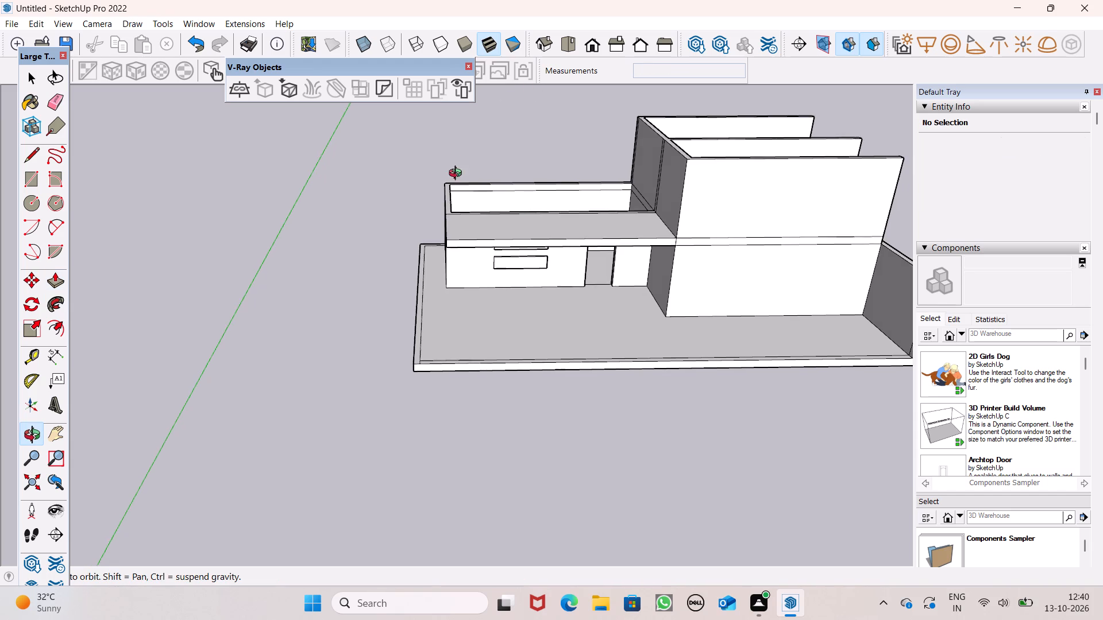
{"action": "middle_click_drag", "start_coordinate": [458, 175], "coordinate": [466, 36]}
{"action": "scroll", "coordinate": [465, 40], "scroll_direction": "up", "scroll_amount": 1}
{"action": "scroll", "coordinate": [467, 231], "scroll_direction": "up", "scroll_amount": 1}
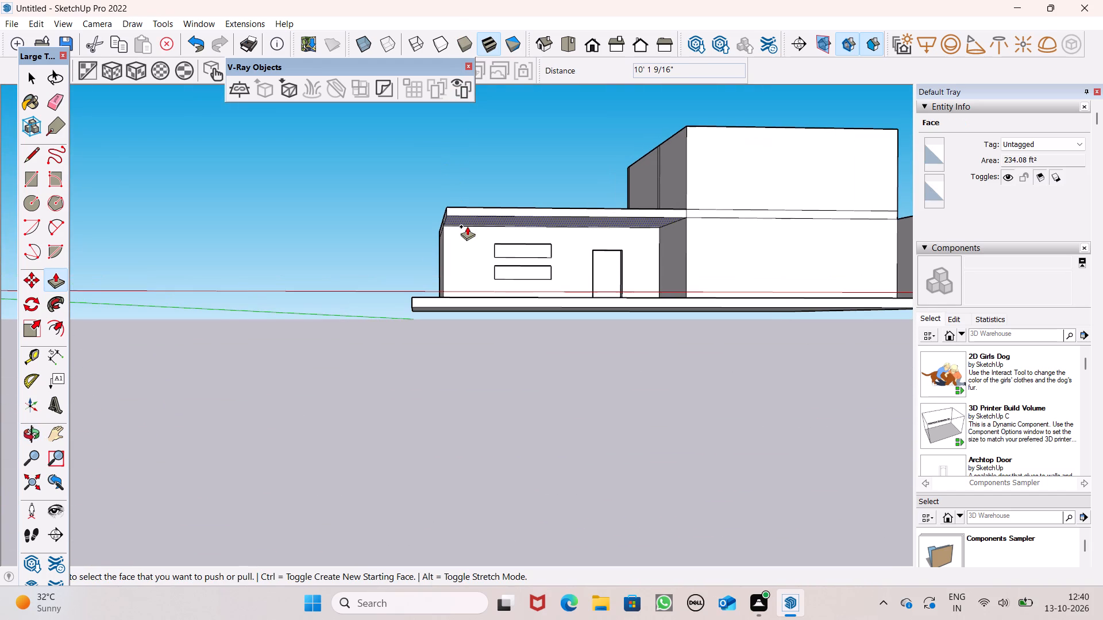
{"action": "middle_click_drag", "start_coordinate": [466, 226], "coordinate": [495, 219]}
{"action": "scroll", "coordinate": [481, 218], "scroll_direction": "up", "scroll_amount": 5}
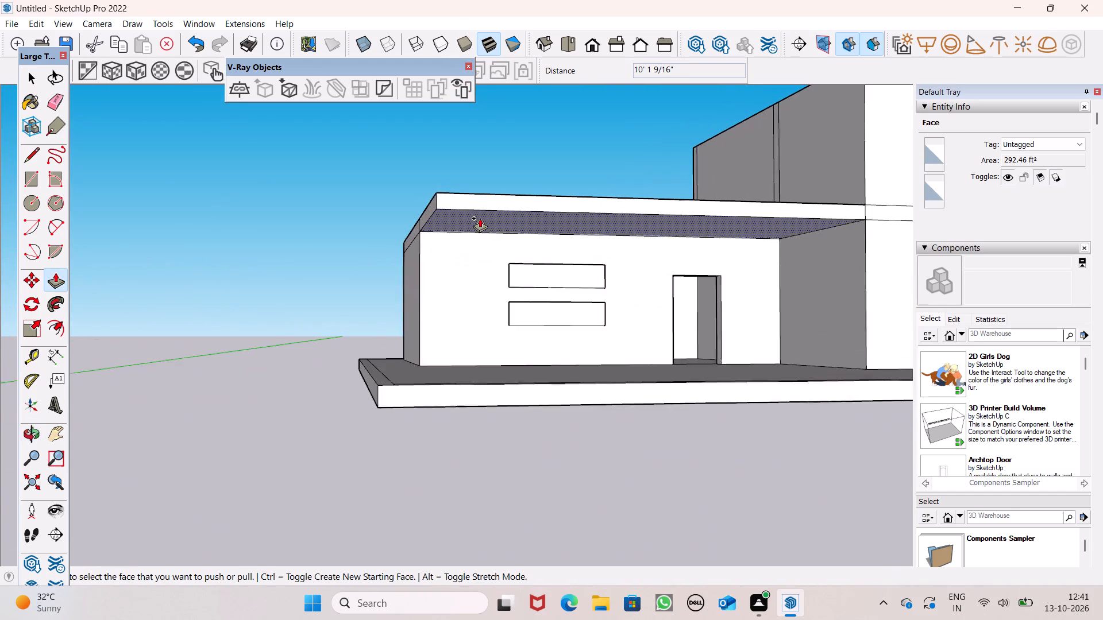
{"action": "scroll", "coordinate": [480, 218], "scroll_direction": "up", "scroll_amount": 2}
{"action": "left_click_drag", "start_coordinate": [481, 220], "coordinate": [482, 225]}
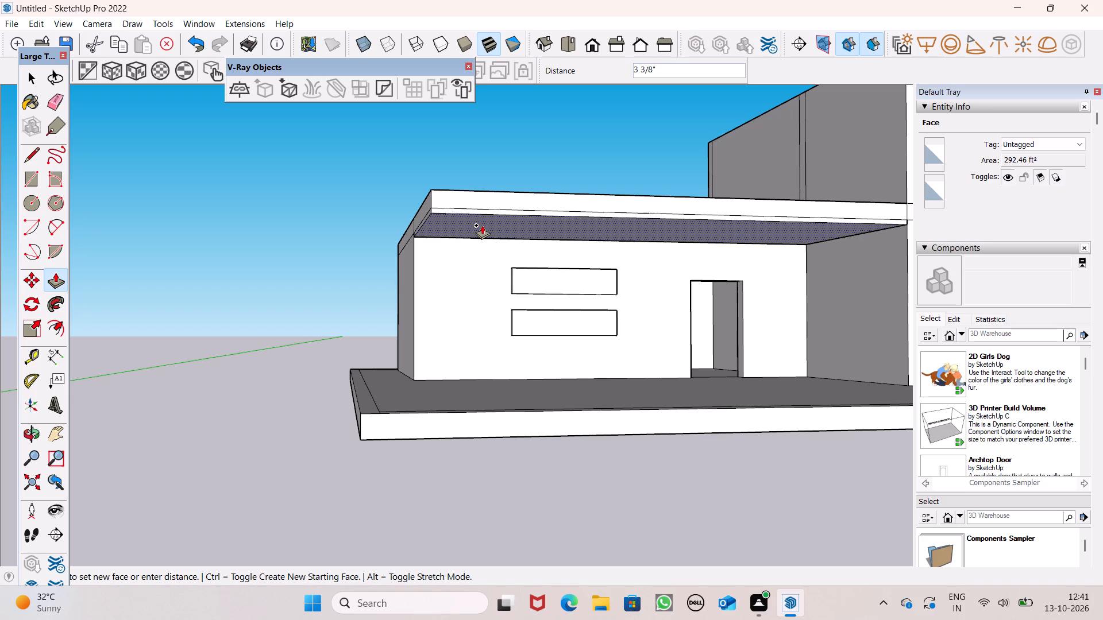
{"action": "left_click_drag", "start_coordinate": [482, 225], "coordinate": [483, 226]}
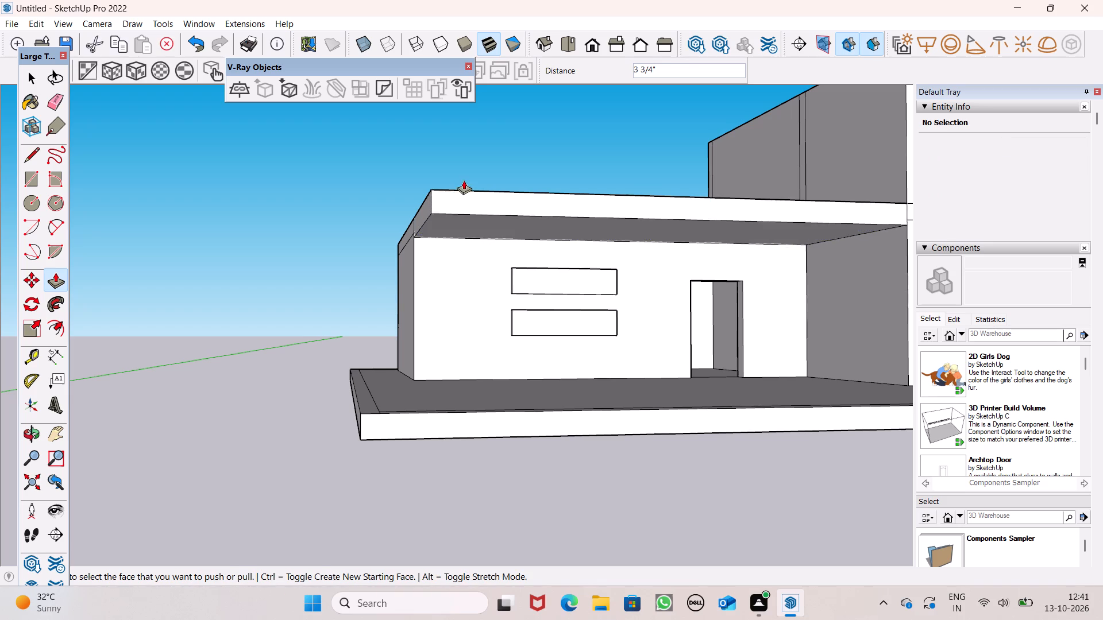
Draw a line about 9 11/16" long from the windowed room's back outer corner along the inner top edge, closing the room with a roof face.
{"action": "scroll", "coordinate": [463, 179], "scroll_direction": "down", "scroll_amount": 4}
{"action": "middle_click_drag", "start_coordinate": [468, 200], "coordinate": [442, 283]}
{"action": "key", "text": "v"}
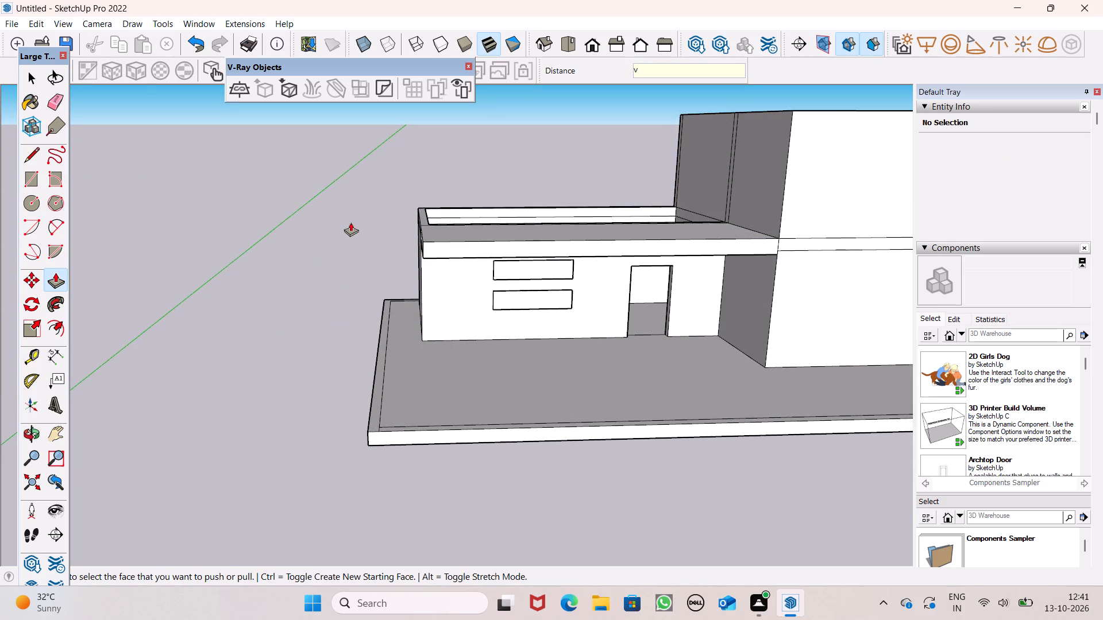
{"action": "scroll", "coordinate": [410, 231], "scroll_direction": "down", "scroll_amount": 2}
{"action": "middle_click_drag", "start_coordinate": [449, 200], "coordinate": [446, 334]}
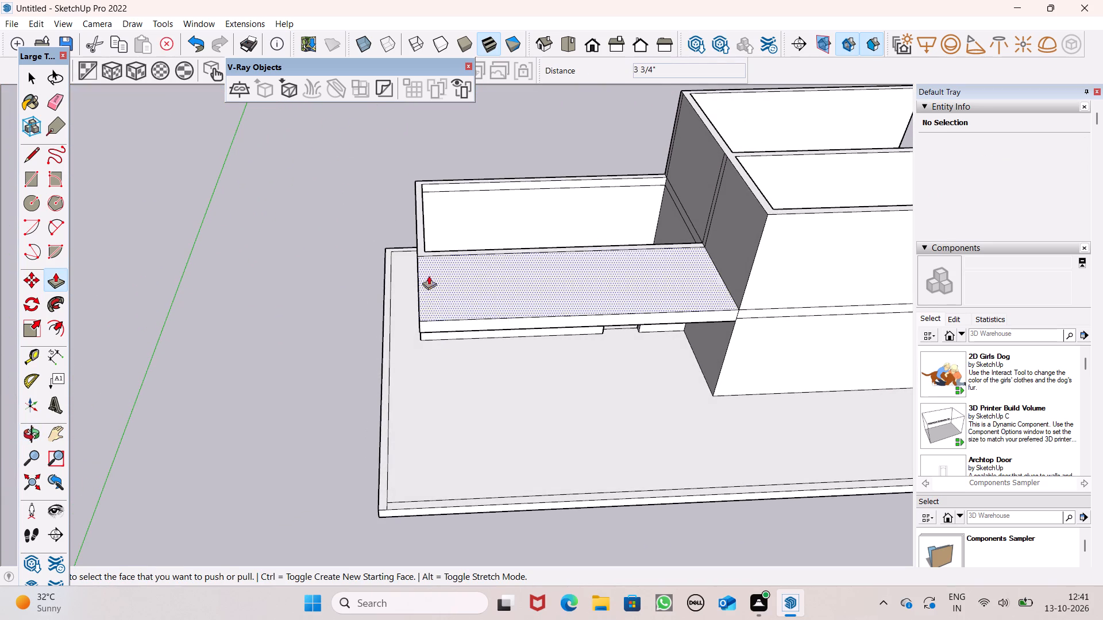
{"action": "scroll", "coordinate": [432, 177], "scroll_direction": "down", "scroll_amount": 1}
{"action": "scroll", "coordinate": [526, 91], "scroll_direction": "up", "scroll_amount": 1}
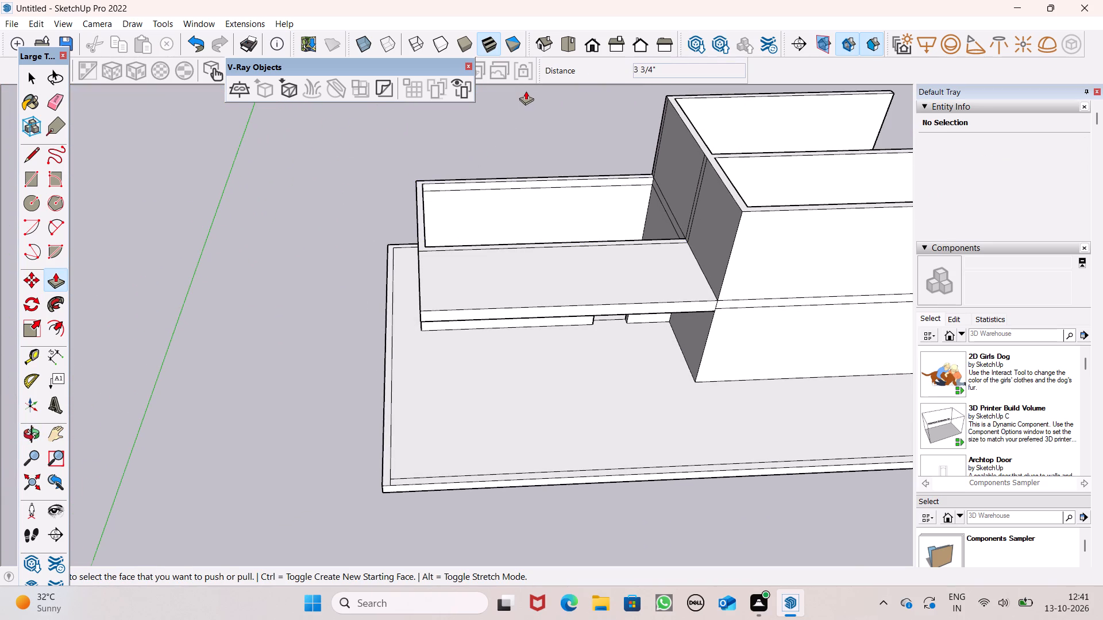
{"action": "scroll", "coordinate": [526, 91], "scroll_direction": "up", "scroll_amount": 5}
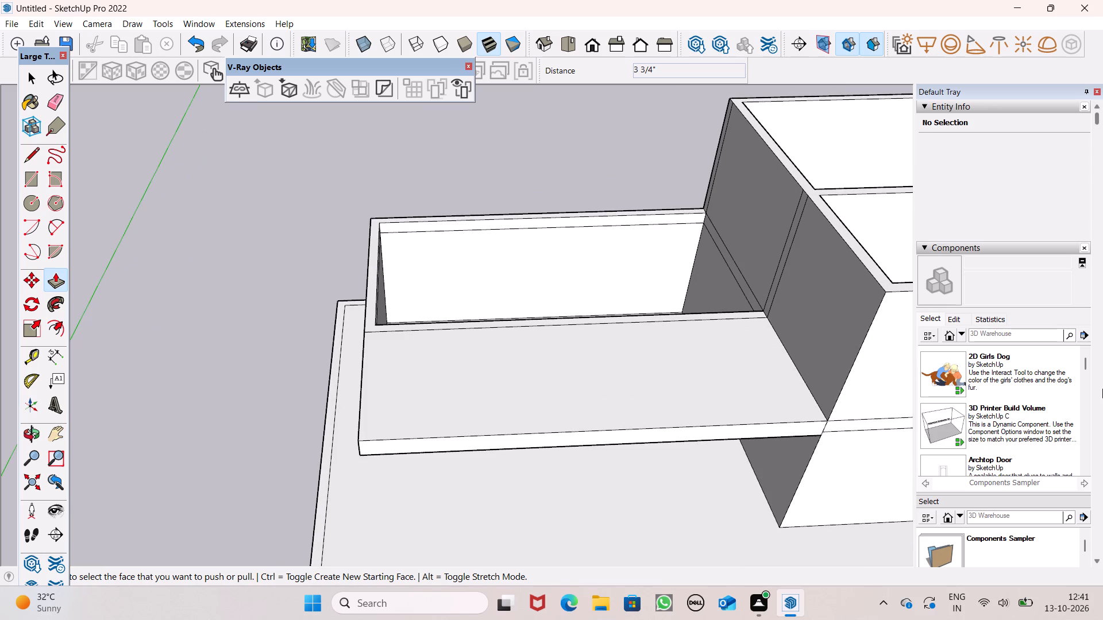
{"action": "left_click", "coordinate": [30, 158]}
{"action": "left_click", "coordinate": [384, 223]}
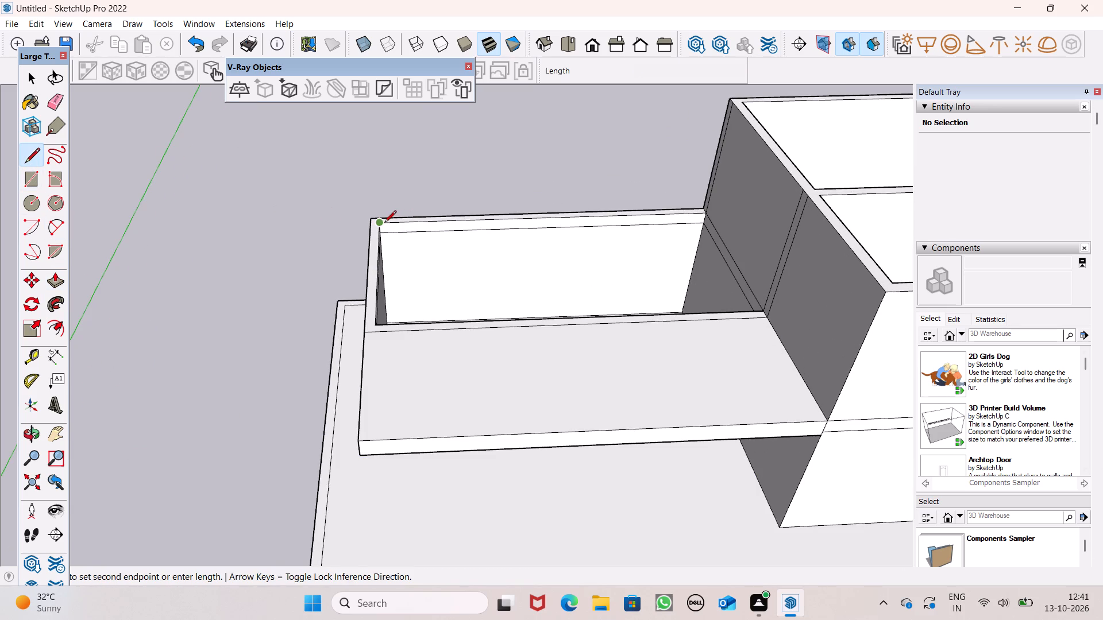
{"action": "left_click", "coordinate": [389, 223]}
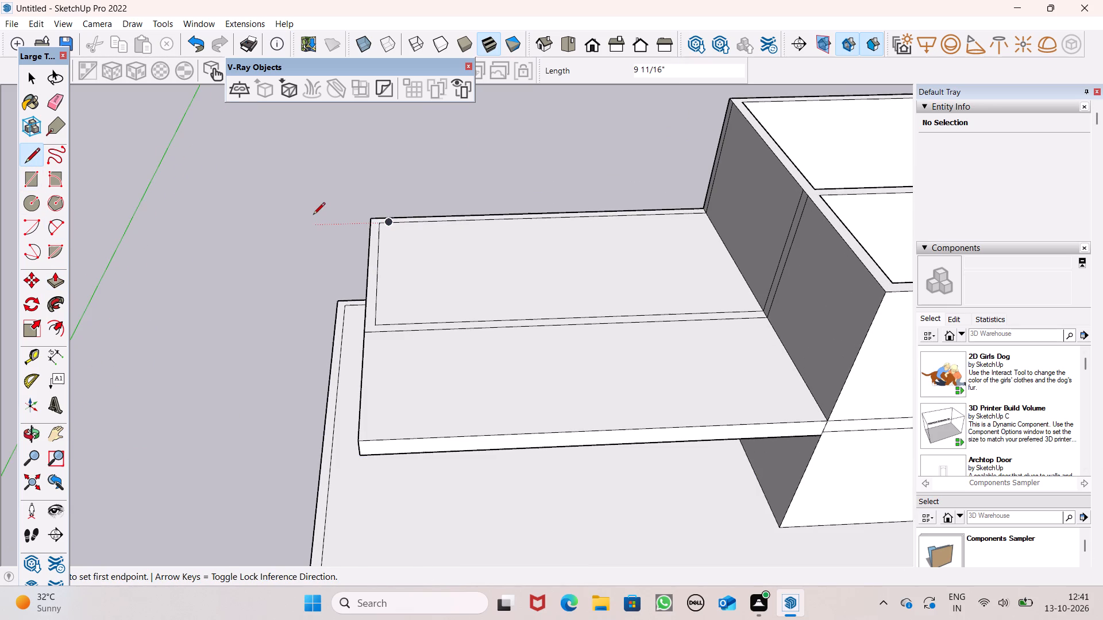
{"action": "key", "text": "space"}
Erase the leftover inner wall edges on the roof face so the room's roof and canopy merge into one surface.
{"action": "scroll", "coordinate": [316, 255], "scroll_direction": "down", "scroll_amount": 6}
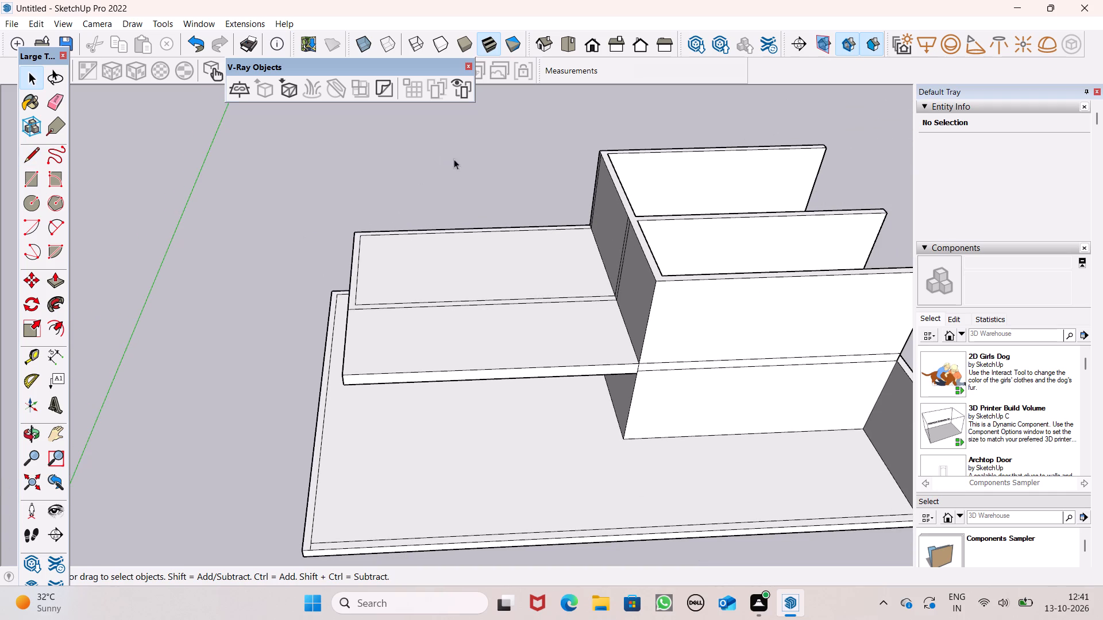
{"action": "scroll", "coordinate": [361, 223], "scroll_direction": "up", "scroll_amount": 6}
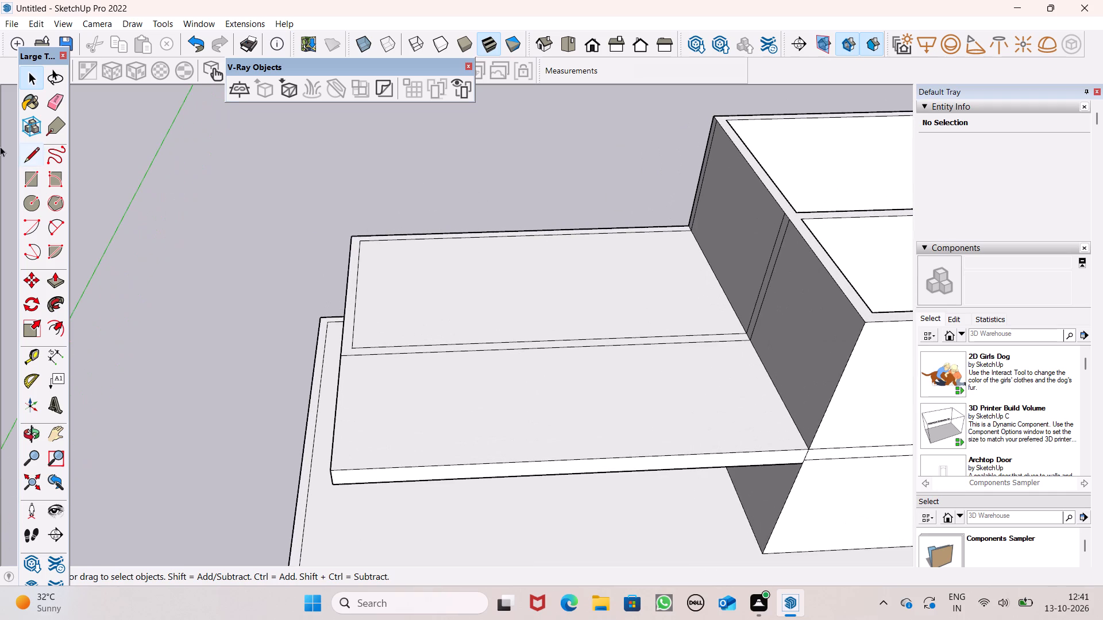
{"action": "left_click", "coordinate": [56, 108]}
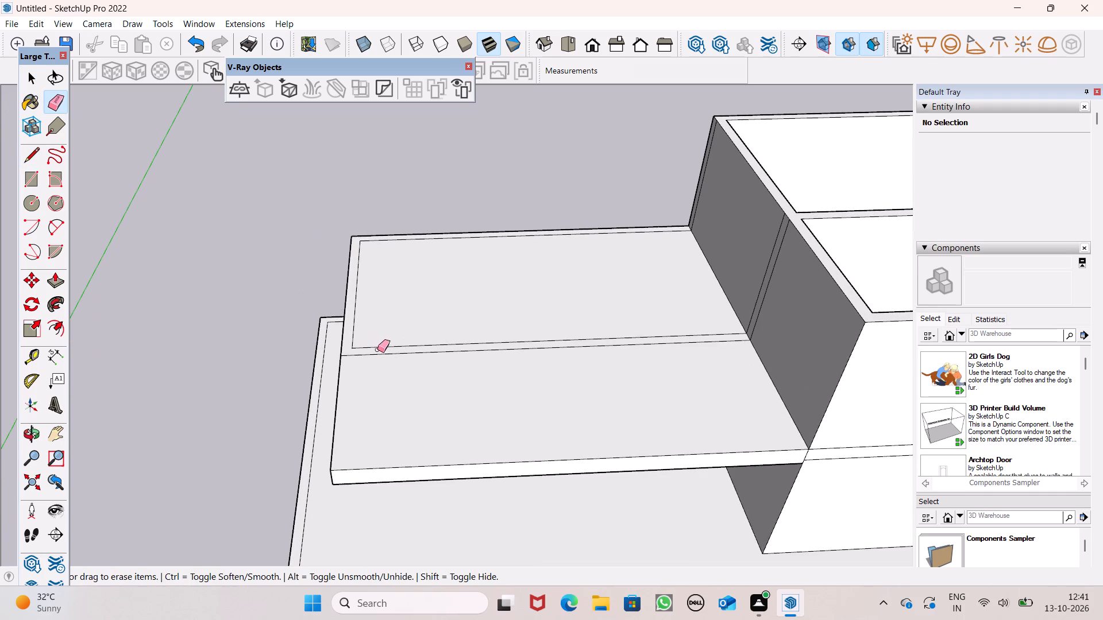
{"action": "left_click_drag", "start_coordinate": [377, 350], "coordinate": [377, 344]}
{"action": "left_click_drag", "start_coordinate": [374, 351], "coordinate": [368, 354]}
{"action": "left_click", "coordinate": [368, 352]}
{"action": "double_click", "coordinate": [354, 338]}
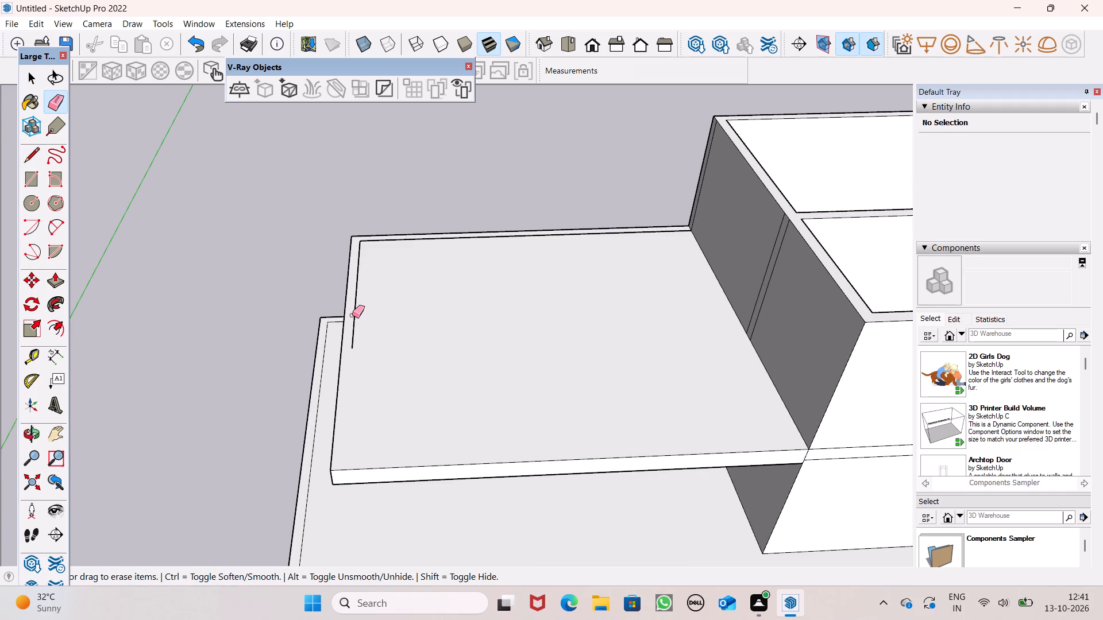
{"action": "double_click", "coordinate": [352, 315]}
{"action": "left_click", "coordinate": [354, 313]}
{"action": "scroll", "coordinate": [391, 214], "scroll_direction": "up", "scroll_amount": 5}
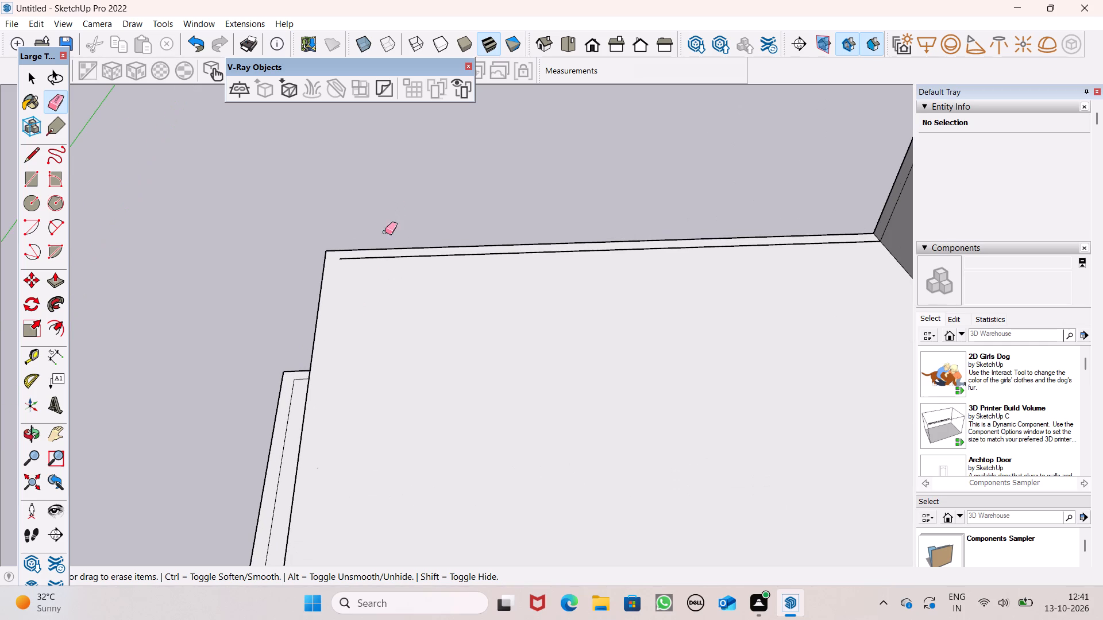
{"action": "left_click", "coordinate": [388, 258]}
{"action": "left_click", "coordinate": [357, 256]}
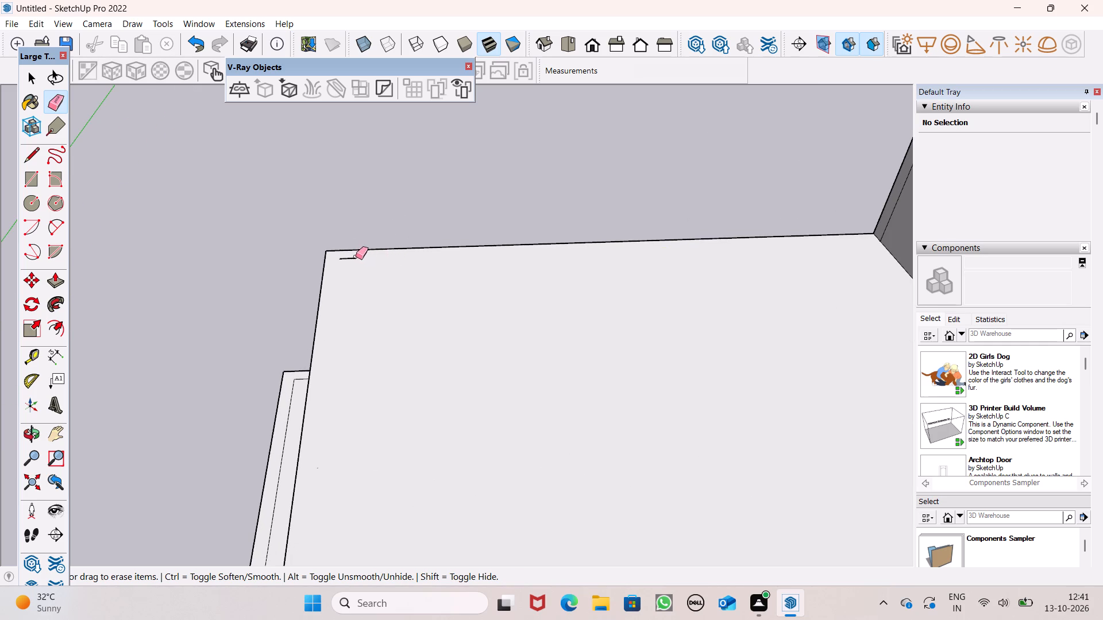
Examine the merged roof and canopy, the entrance side and the upper-storey walls from several angles.
{"action": "scroll", "coordinate": [396, 275], "scroll_direction": "down", "scroll_amount": 1}
{"action": "scroll", "coordinate": [399, 281], "scroll_direction": "up", "scroll_amount": 1}
{"action": "scroll", "coordinate": [399, 282], "scroll_direction": "down", "scroll_amount": 10}
{"action": "middle_click_drag", "start_coordinate": [441, 375], "coordinate": [642, 309]}
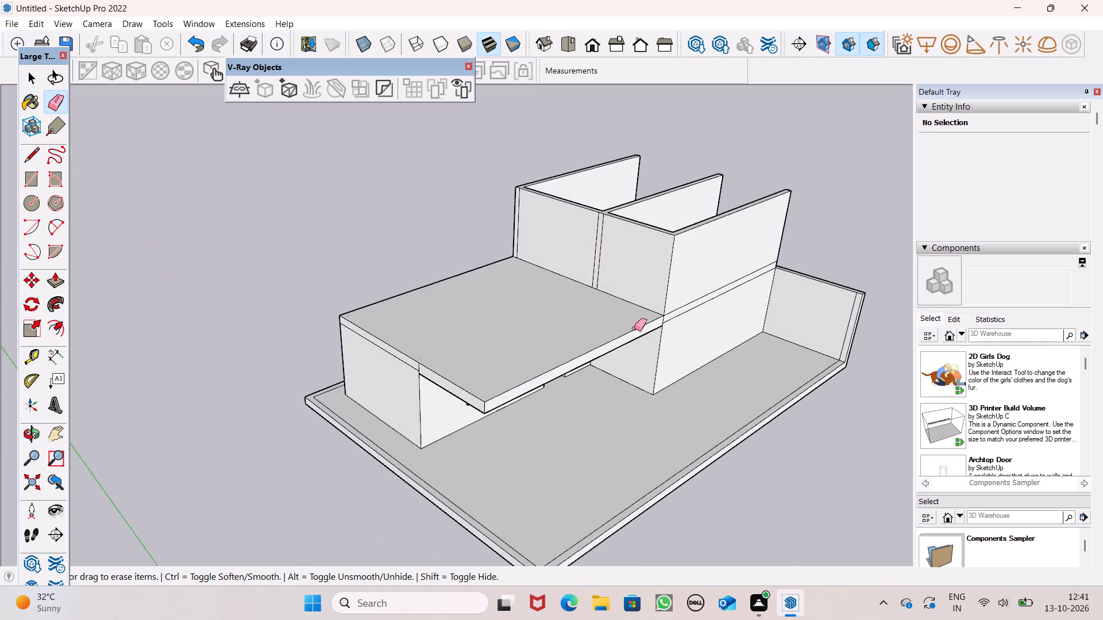
{"action": "scroll", "coordinate": [579, 368], "scroll_direction": "up", "scroll_amount": 1}
{"action": "scroll", "coordinate": [582, 211], "scroll_direction": "up", "scroll_amount": 6}
{"action": "middle_click_drag", "start_coordinate": [529, 182], "coordinate": [612, 247]}
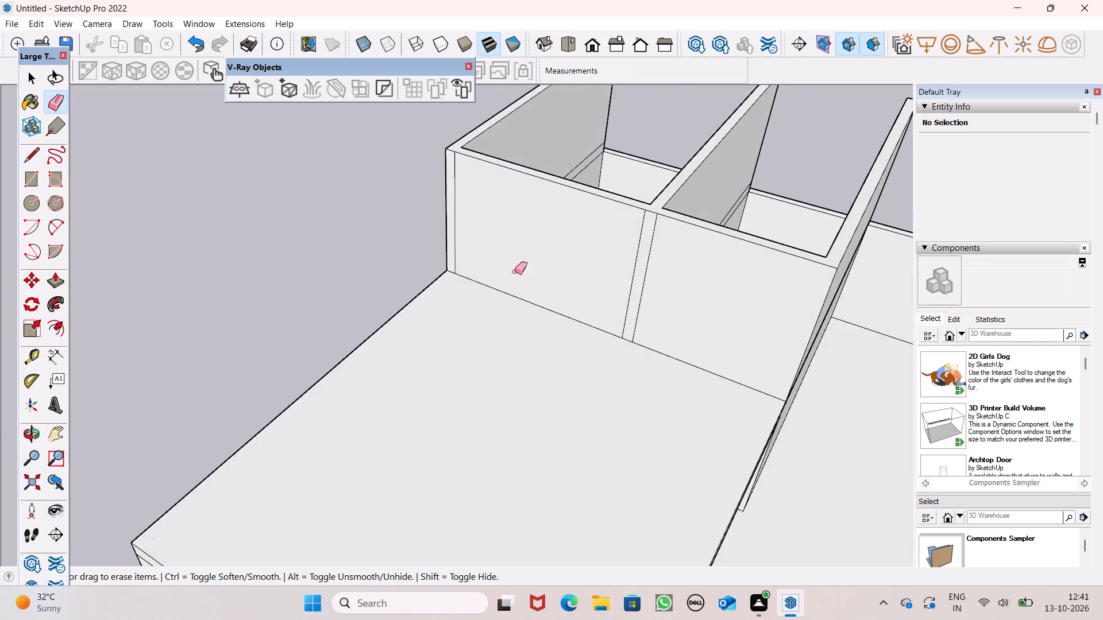
{"action": "scroll", "coordinate": [457, 250], "scroll_direction": "up", "scroll_amount": 6}
{"action": "scroll", "coordinate": [584, 339], "scroll_direction": "down", "scroll_amount": 6}
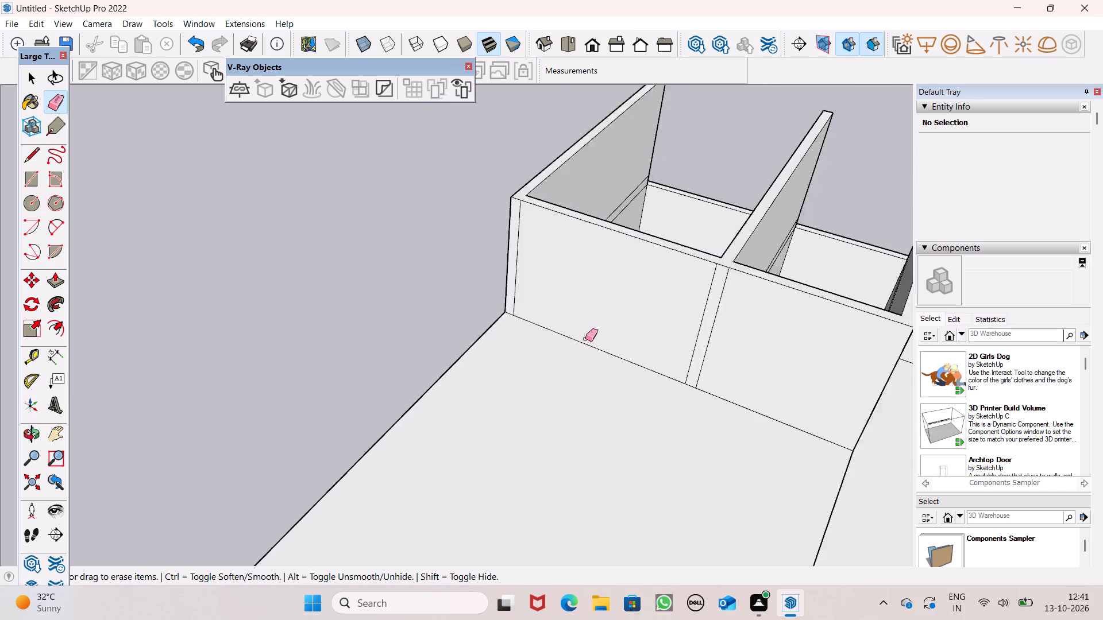
{"action": "scroll", "coordinate": [585, 339], "scroll_direction": "down", "scroll_amount": 4}
{"action": "key", "text": "space"}
{"action": "scroll", "coordinate": [585, 347], "scroll_direction": "down", "scroll_amount": 2}
{"action": "middle_click_drag", "start_coordinate": [570, 373], "coordinate": [387, 219]}
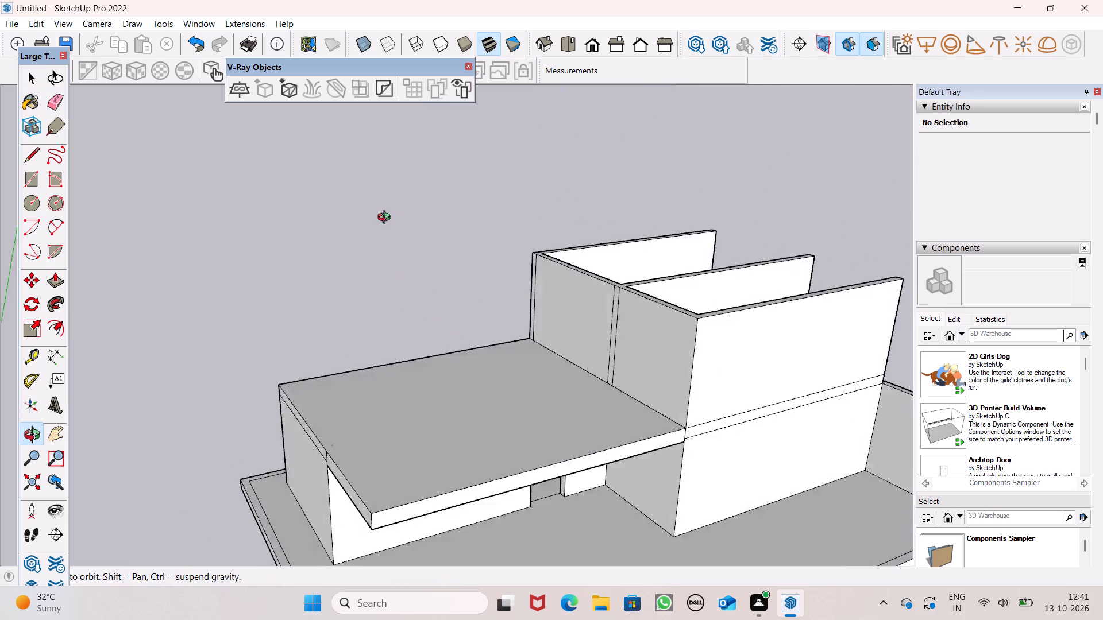
{"action": "middle_click_drag", "start_coordinate": [387, 219], "coordinate": [281, 211]}
{"action": "scroll", "coordinate": [333, 221], "scroll_direction": "down", "scroll_amount": 3}
{"action": "middle_click_drag", "start_coordinate": [387, 270], "coordinate": [397, 302]}
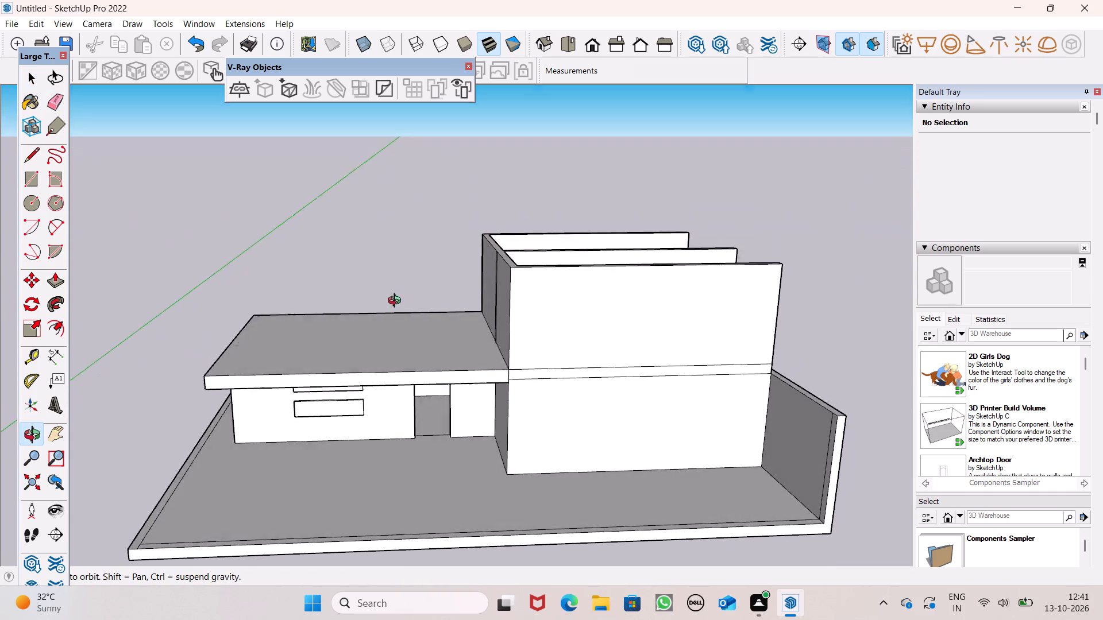
{"action": "middle_click_drag", "start_coordinate": [397, 302], "coordinate": [407, 349]}
{"action": "scroll", "coordinate": [394, 330], "scroll_direction": "up", "scroll_amount": 1}
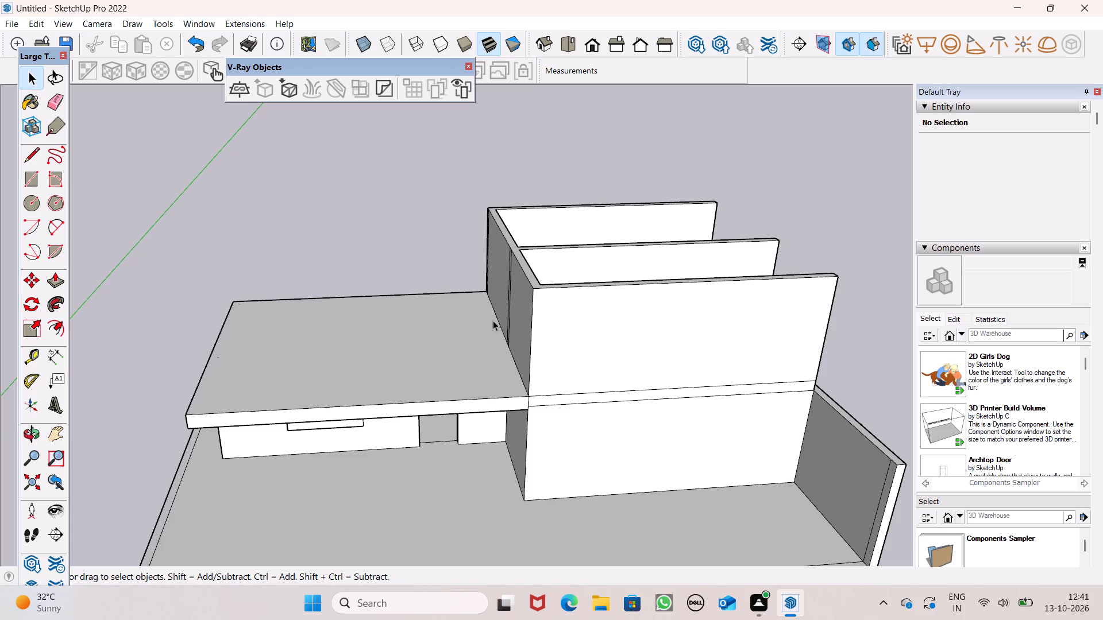
{"action": "scroll", "coordinate": [493, 320], "scroll_direction": "down", "scroll_amount": 1}
{"action": "middle_click_drag", "start_coordinate": [453, 407], "coordinate": [452, 460]}
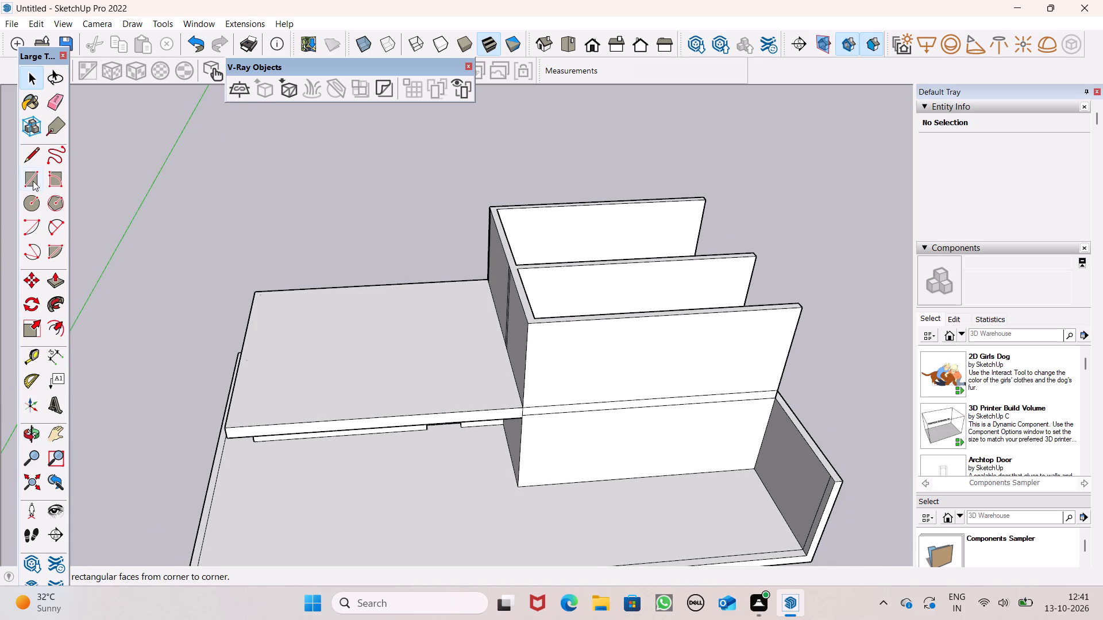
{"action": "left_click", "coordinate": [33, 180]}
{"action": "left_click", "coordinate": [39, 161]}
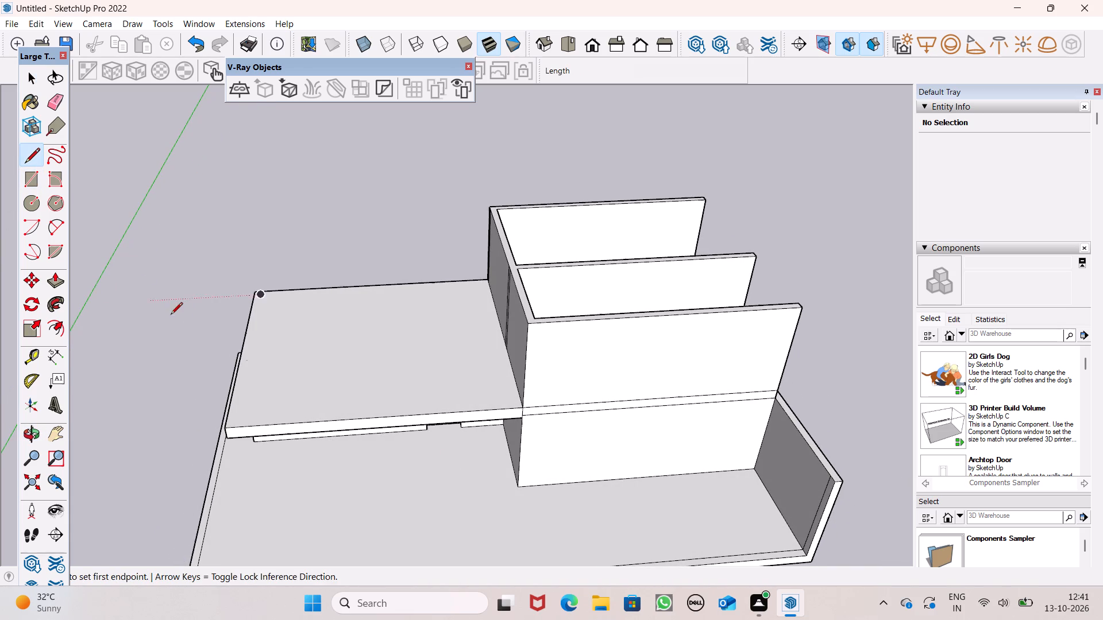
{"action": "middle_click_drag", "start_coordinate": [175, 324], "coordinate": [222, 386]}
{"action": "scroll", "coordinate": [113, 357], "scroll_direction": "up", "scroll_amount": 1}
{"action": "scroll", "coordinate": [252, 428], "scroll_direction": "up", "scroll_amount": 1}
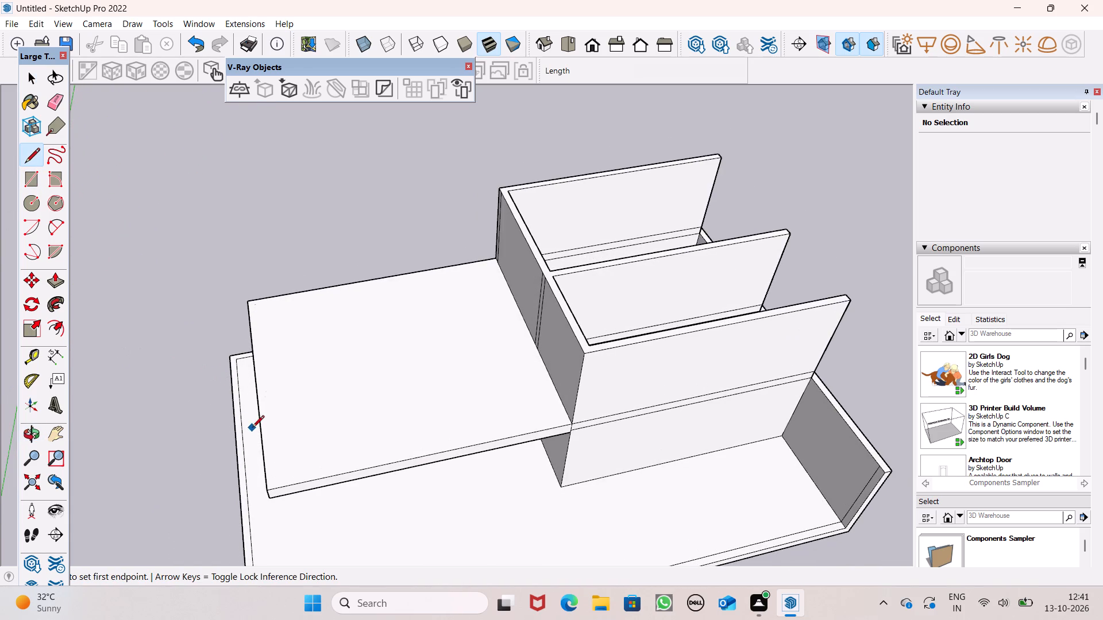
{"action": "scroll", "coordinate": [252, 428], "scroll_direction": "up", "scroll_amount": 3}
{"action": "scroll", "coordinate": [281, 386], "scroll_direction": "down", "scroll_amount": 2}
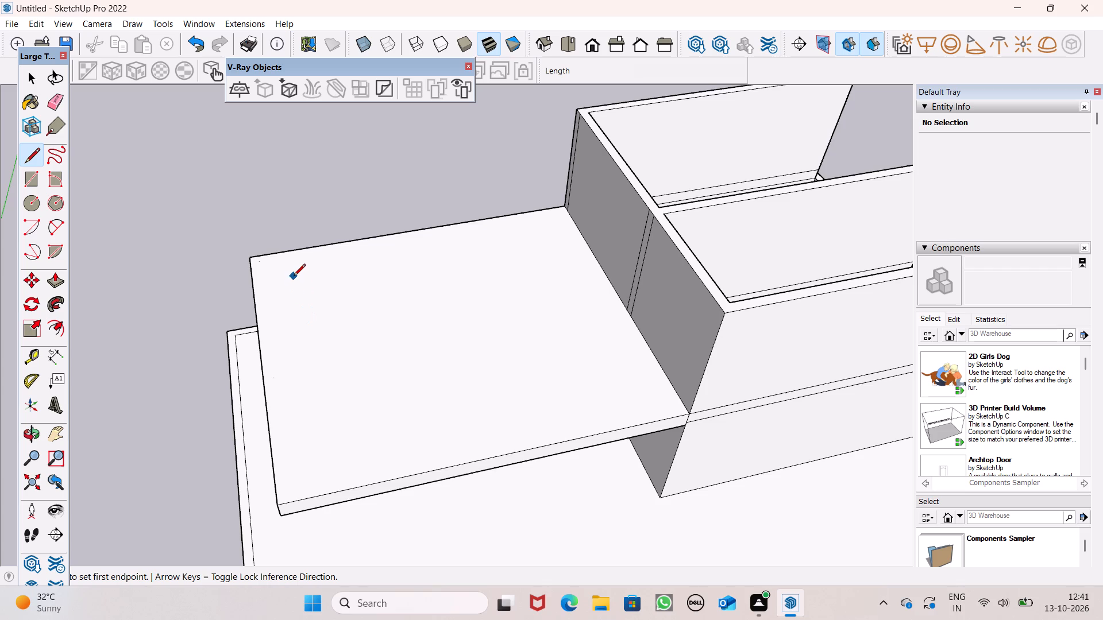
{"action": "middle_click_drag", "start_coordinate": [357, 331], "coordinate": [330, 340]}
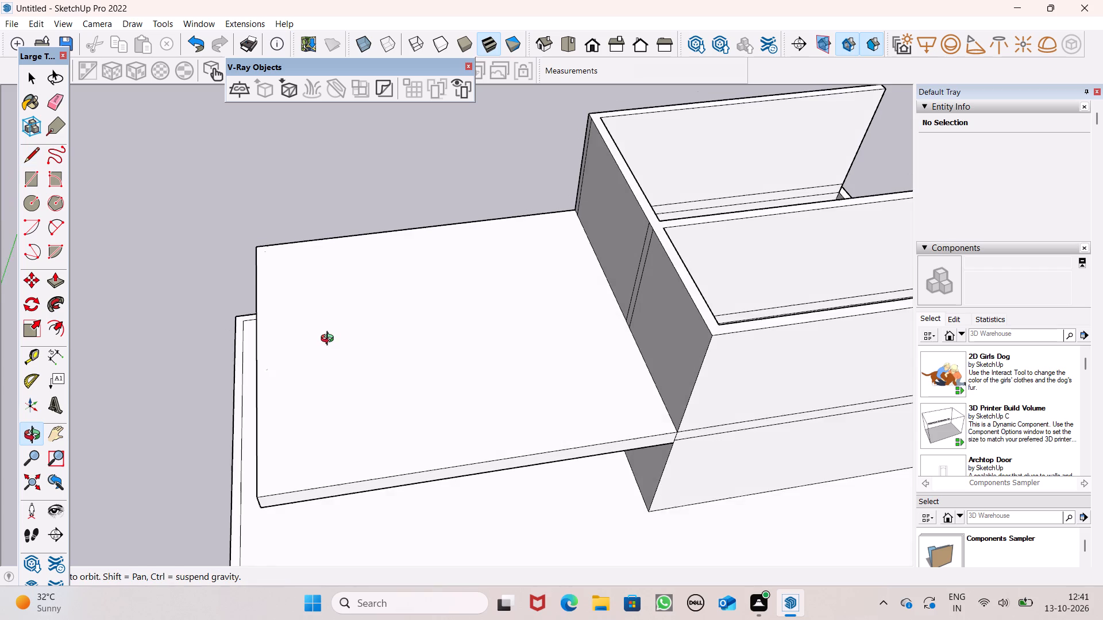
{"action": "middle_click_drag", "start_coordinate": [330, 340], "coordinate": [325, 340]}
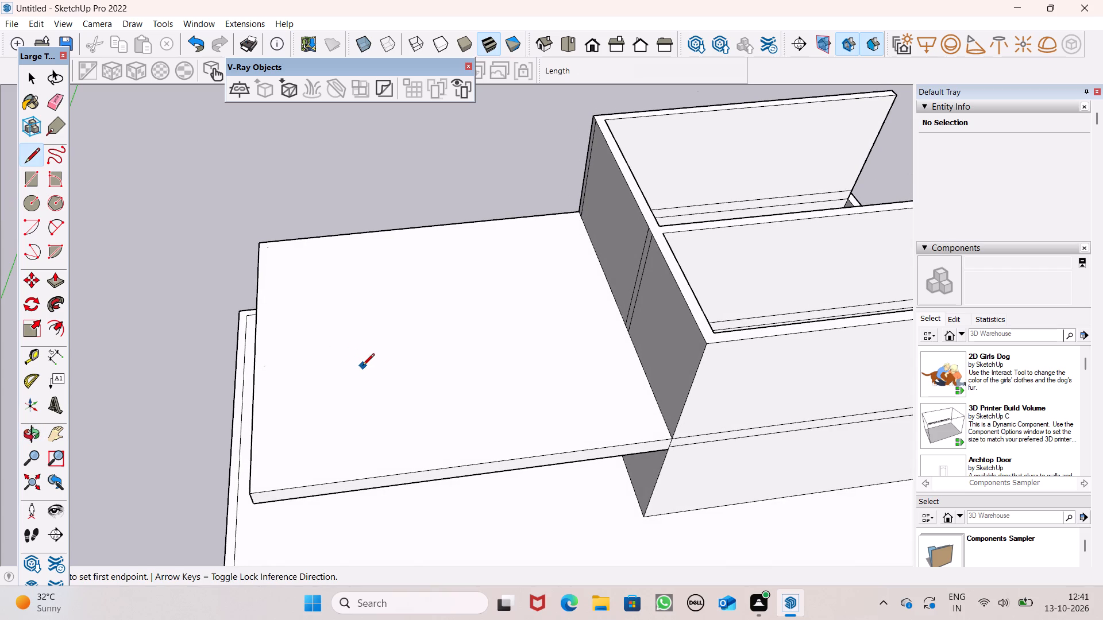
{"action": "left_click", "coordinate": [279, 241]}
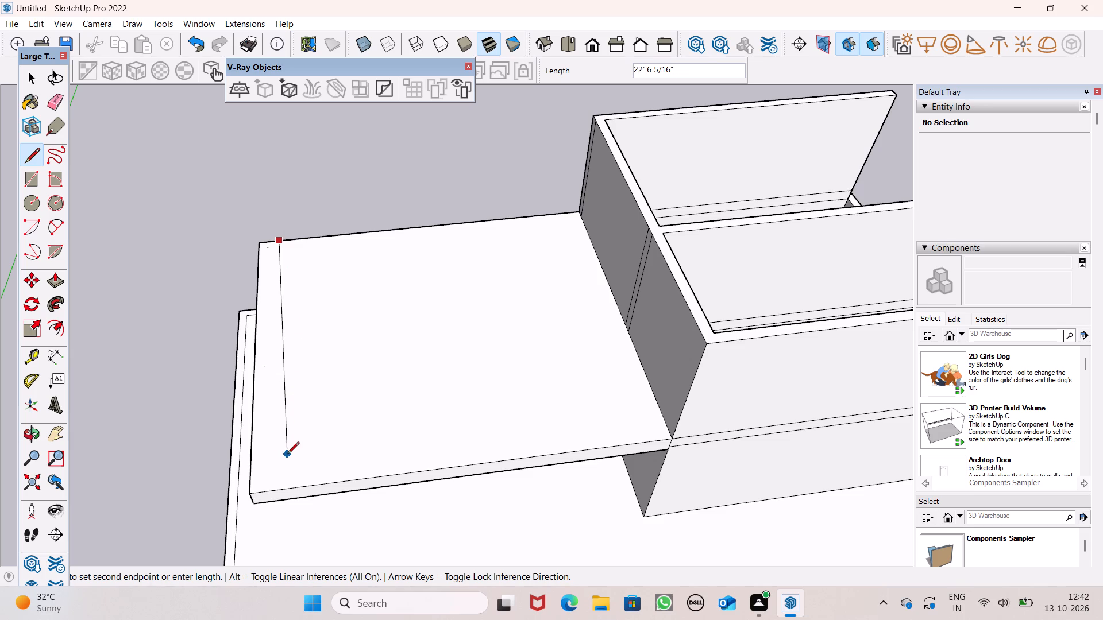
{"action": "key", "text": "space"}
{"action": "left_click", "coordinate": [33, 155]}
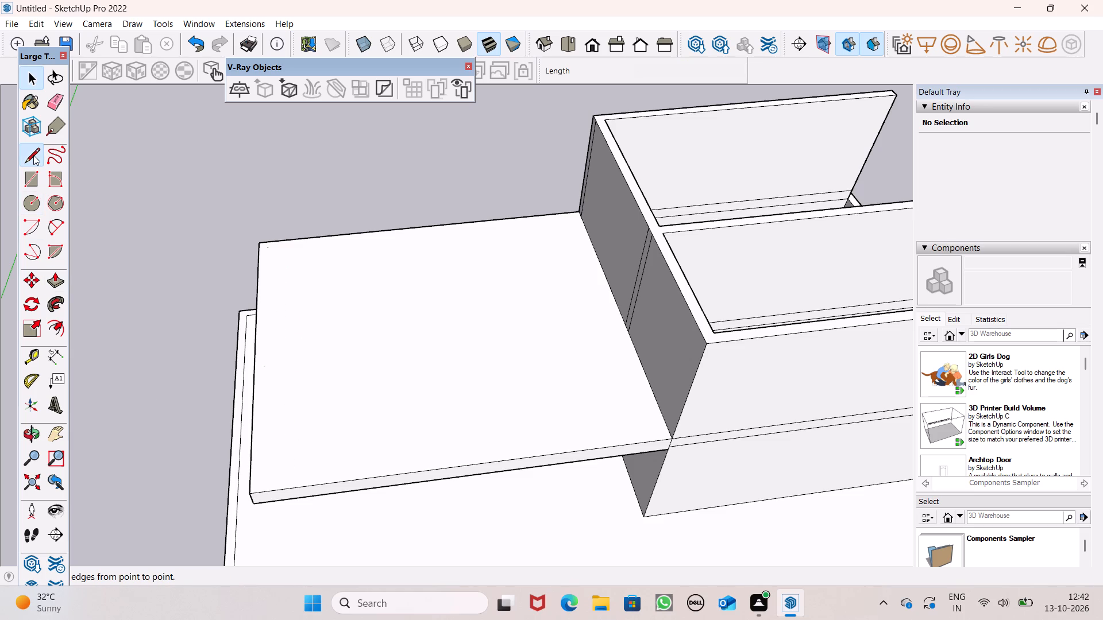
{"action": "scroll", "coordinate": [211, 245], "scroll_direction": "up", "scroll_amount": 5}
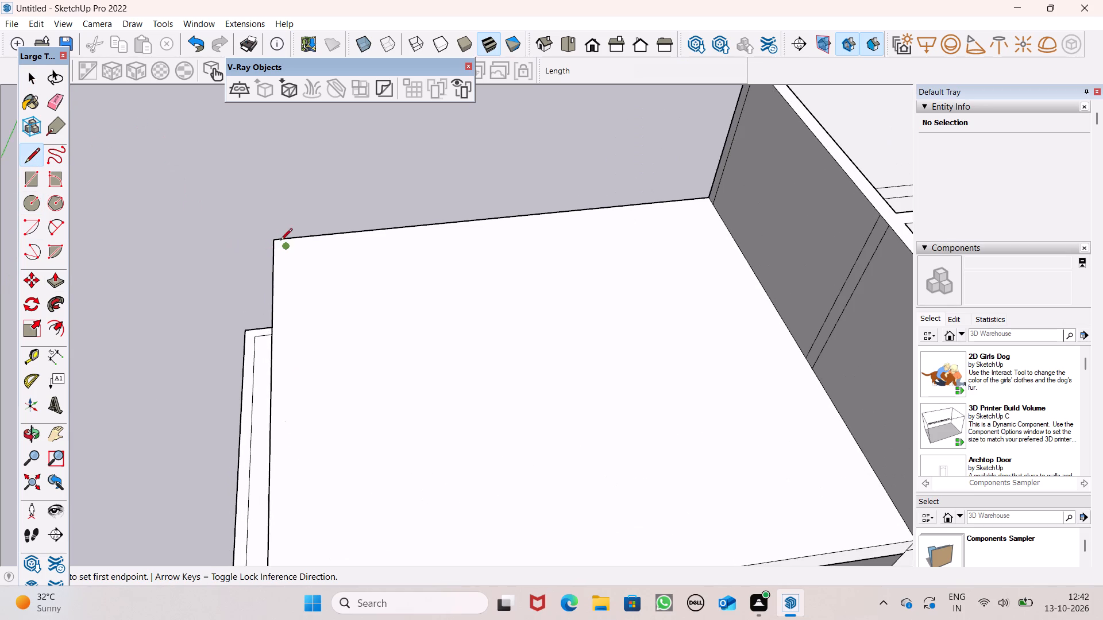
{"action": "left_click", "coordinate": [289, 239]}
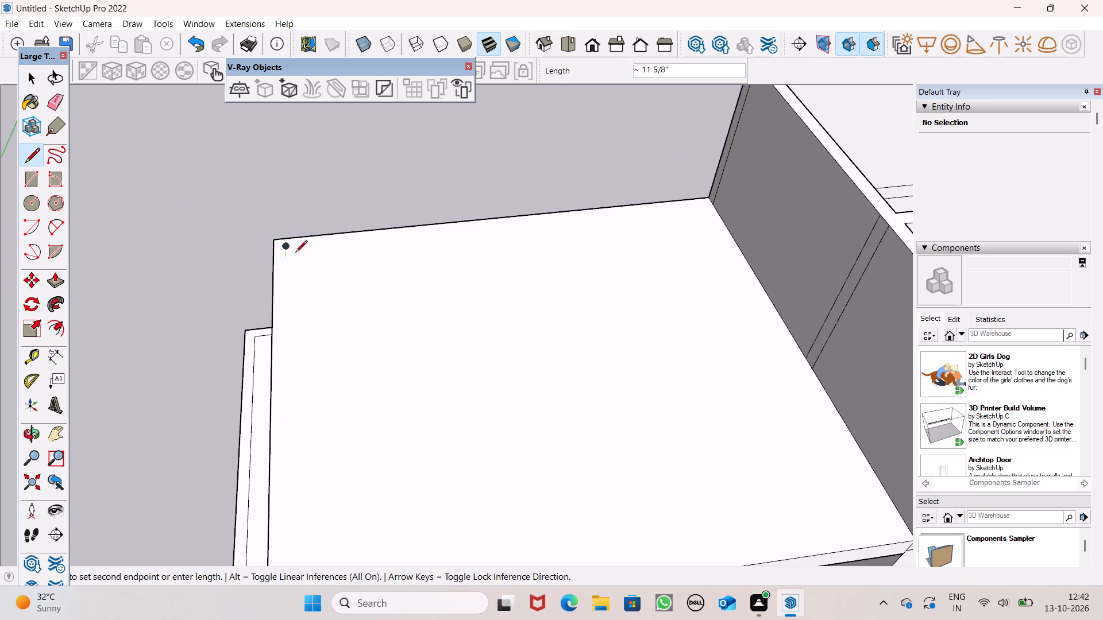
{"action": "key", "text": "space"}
Draw a line across the front room's roof from its back edge to the canopy's front edge, parallel and close to the roof's free end.
{"action": "middle_click_drag", "start_coordinate": [297, 246], "coordinate": [577, 283]}
{"action": "scroll", "coordinate": [349, 261], "scroll_direction": "up", "scroll_amount": 1}
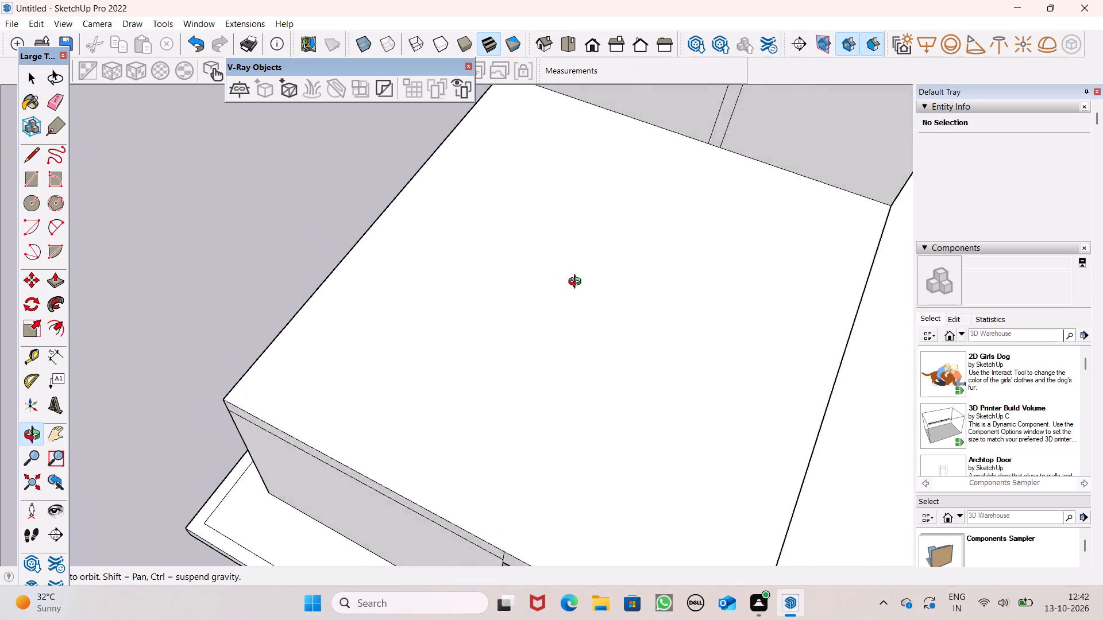
{"action": "middle_click_drag", "start_coordinate": [577, 283], "coordinate": [660, 280]}
{"action": "scroll", "coordinate": [330, 233], "scroll_direction": "down", "scroll_amount": 4}
{"action": "middle_click_drag", "start_coordinate": [386, 343], "coordinate": [580, 379]}
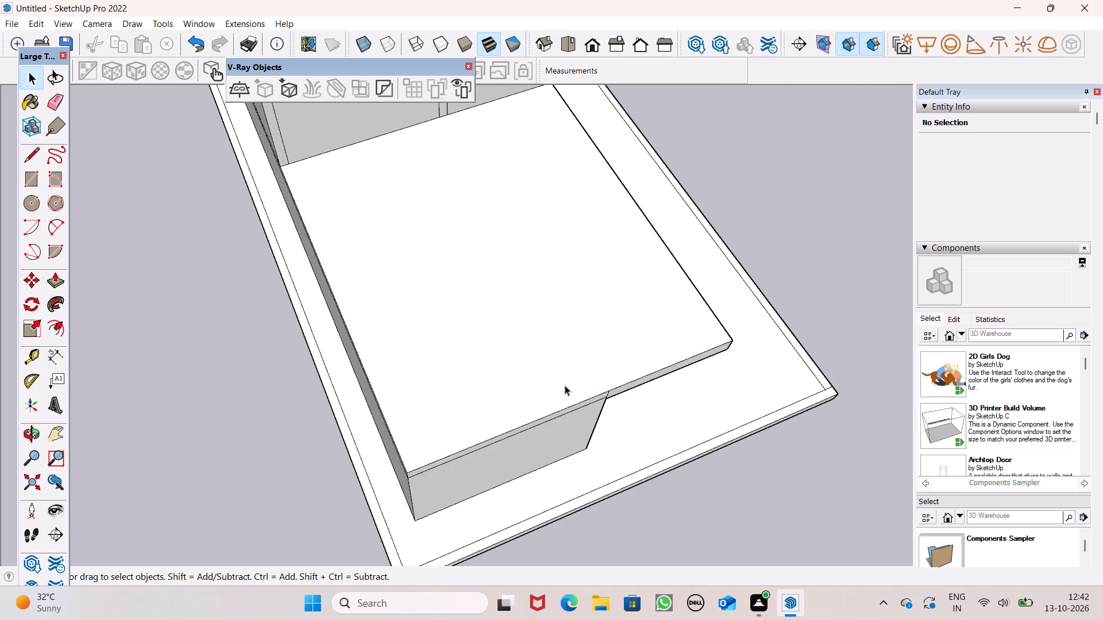
{"action": "left_click", "coordinate": [18, 160]}
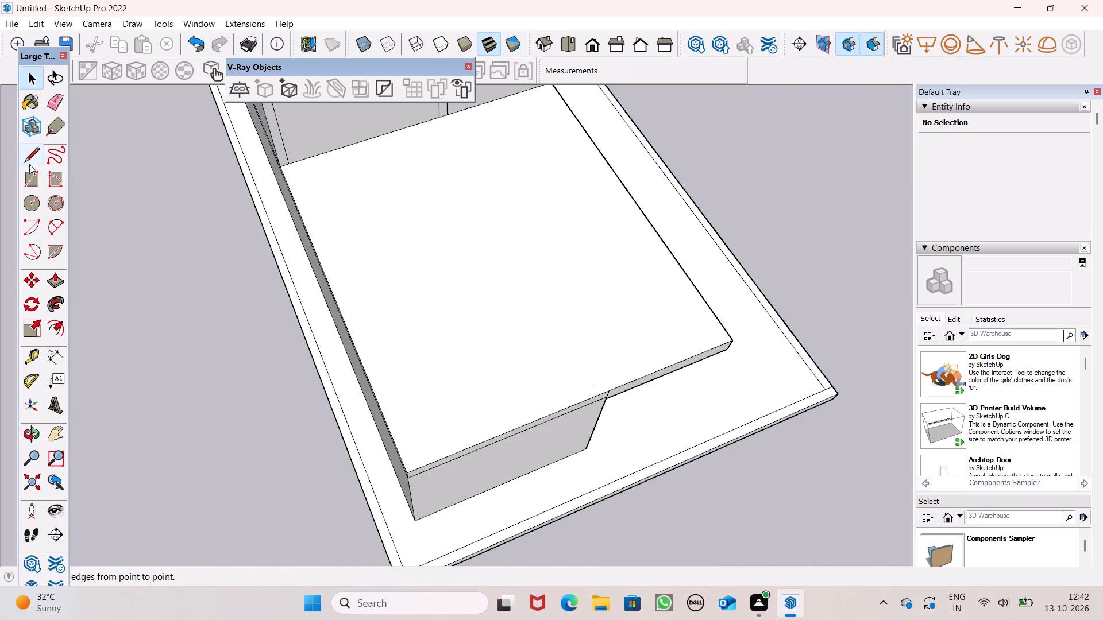
{"action": "left_click", "coordinate": [29, 164]}
{"action": "scroll", "coordinate": [523, 370], "scroll_direction": "up", "scroll_amount": 1}
{"action": "middle_click_drag", "start_coordinate": [523, 370], "coordinate": [442, 411]}
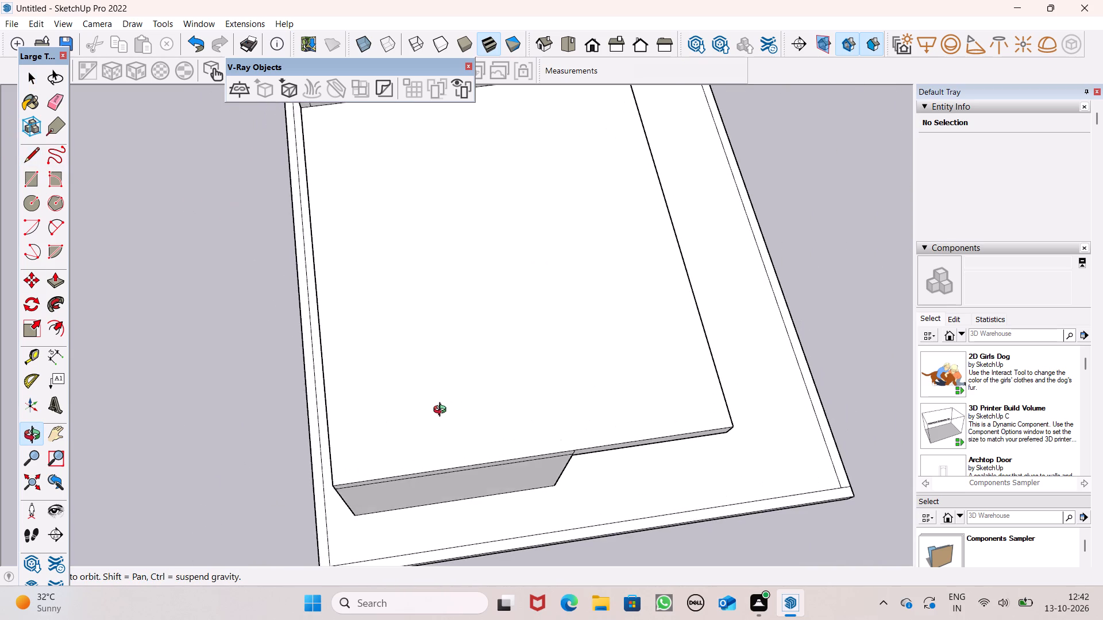
{"action": "middle_click_drag", "start_coordinate": [442, 411], "coordinate": [404, 444]}
{"action": "scroll", "coordinate": [382, 437], "scroll_direction": "up", "scroll_amount": 4}
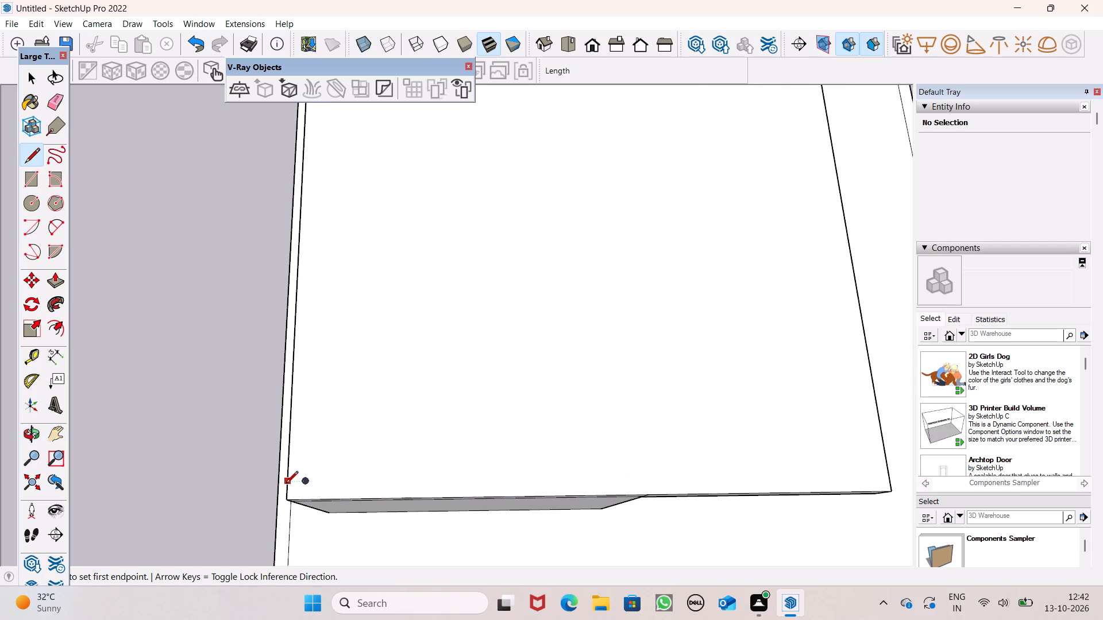
{"action": "left_click", "coordinate": [286, 482]}
{"action": "scroll", "coordinate": [496, 473], "scroll_direction": "down", "scroll_amount": 6}
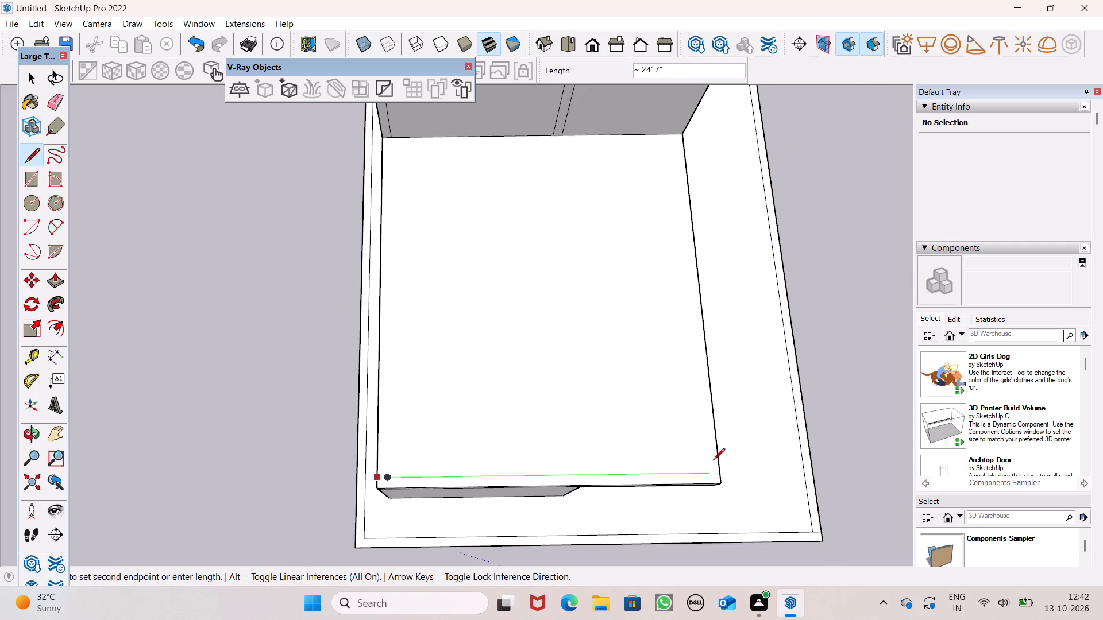
{"action": "left_click", "coordinate": [722, 468]}
Draw a line about 28' 10" long just inside the canopy's front edge, from the roof's free end to the upper-storey wall.
{"action": "scroll", "coordinate": [588, 374], "scroll_direction": "down", "scroll_amount": 2}
{"action": "middle_click_drag", "start_coordinate": [681, 446], "coordinate": [200, 304]}
{"action": "scroll", "coordinate": [306, 500], "scroll_direction": "up", "scroll_amount": 2}
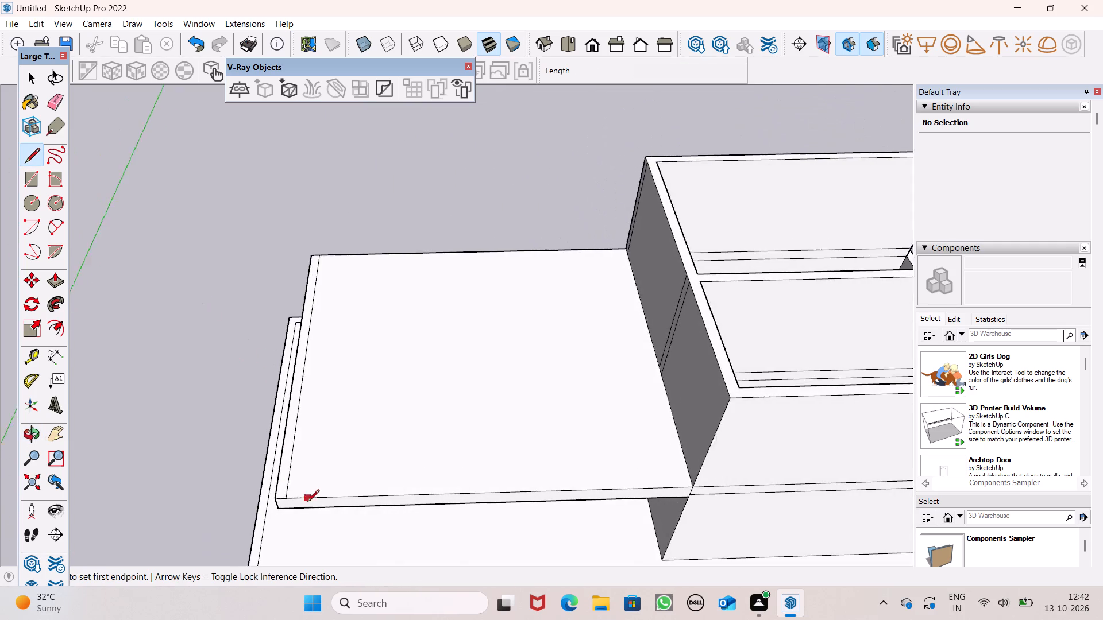
{"action": "scroll", "coordinate": [307, 502], "scroll_direction": "up", "scroll_amount": 2}
{"action": "scroll", "coordinate": [310, 510], "scroll_direction": "down", "scroll_amount": 1}
{"action": "scroll", "coordinate": [310, 510], "scroll_direction": "up", "scroll_amount": 1}
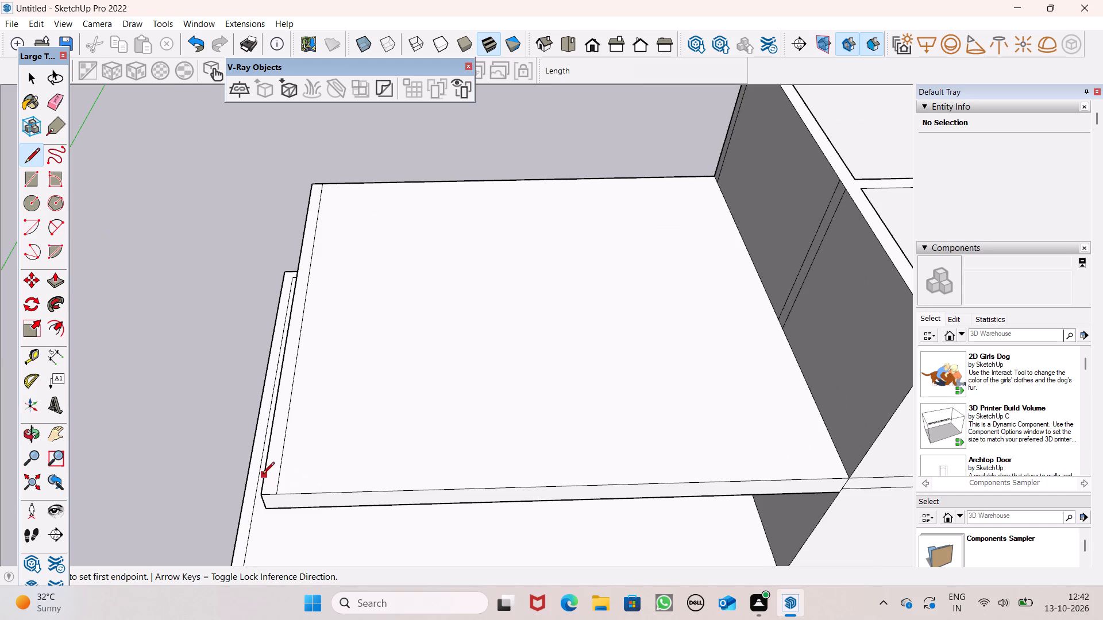
{"action": "left_click", "coordinate": [263, 474]}
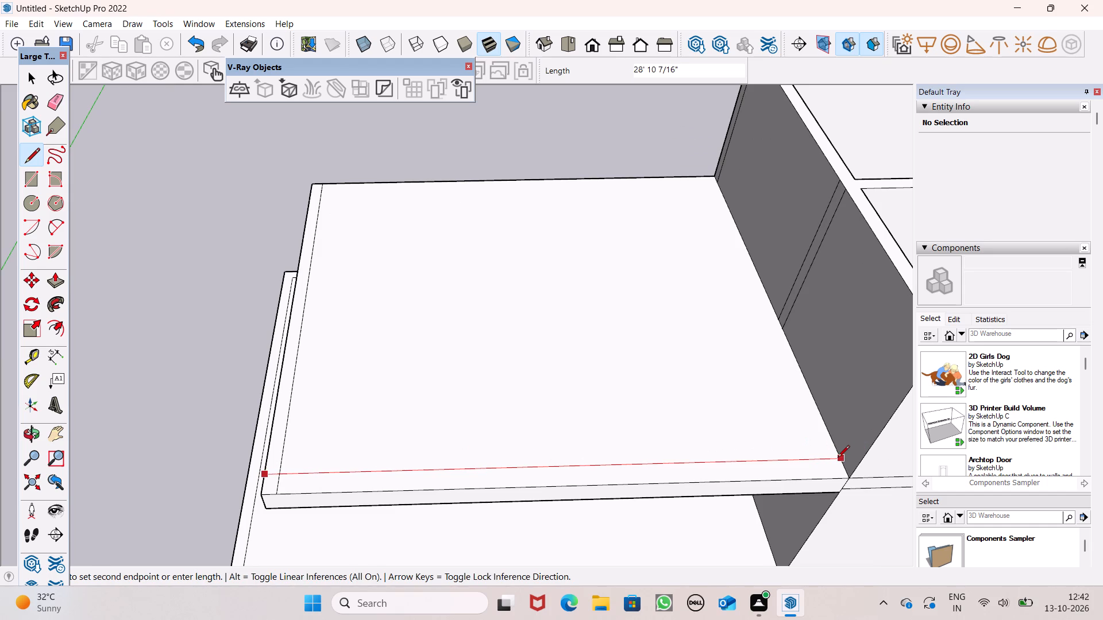
{"action": "left_click", "coordinate": [838, 458]}
Erase the two short line ends crossing at the roof's front outer corner to leave one continuous L-shaped border strip.
{"action": "scroll", "coordinate": [611, 393], "scroll_direction": "down", "scroll_amount": 2}
{"action": "middle_click_drag", "start_coordinate": [634, 452], "coordinate": [633, 547]}
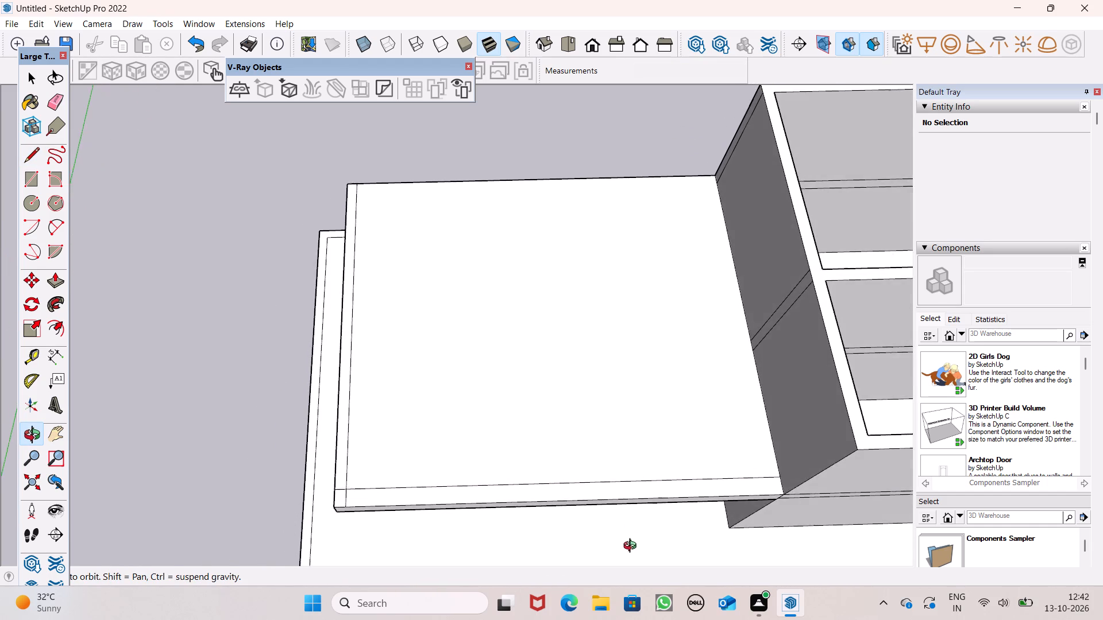
{"action": "middle_click_drag", "start_coordinate": [633, 547], "coordinate": [632, 547]}
{"action": "scroll", "coordinate": [623, 540], "scroll_direction": "up", "scroll_amount": 1}
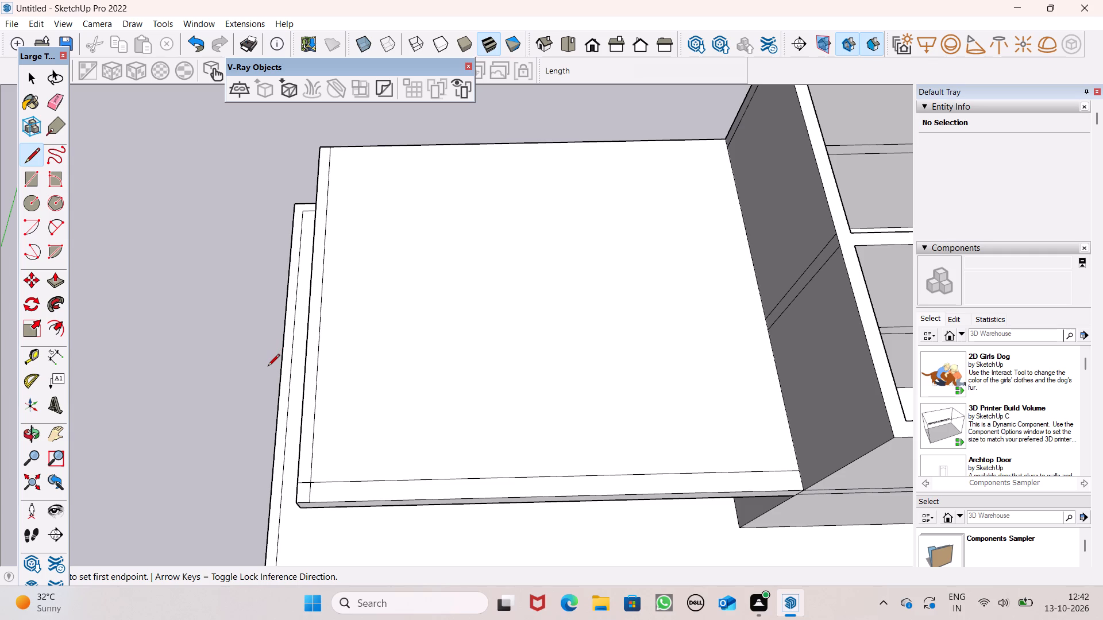
{"action": "left_click", "coordinate": [55, 103]}
{"action": "scroll", "coordinate": [281, 403], "scroll_direction": "up", "scroll_amount": 5}
{"action": "scroll", "coordinate": [367, 424], "scroll_direction": "down", "scroll_amount": 4}
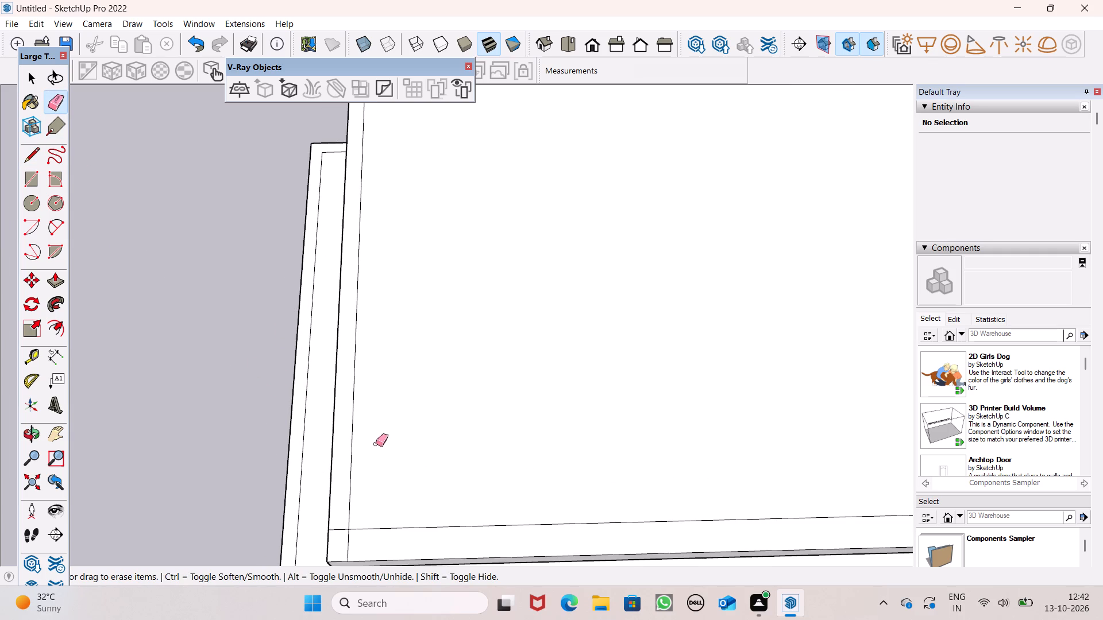
{"action": "scroll", "coordinate": [340, 537], "scroll_direction": "up", "scroll_amount": 4}
{"action": "left_click_drag", "start_coordinate": [352, 524], "coordinate": [344, 527]}
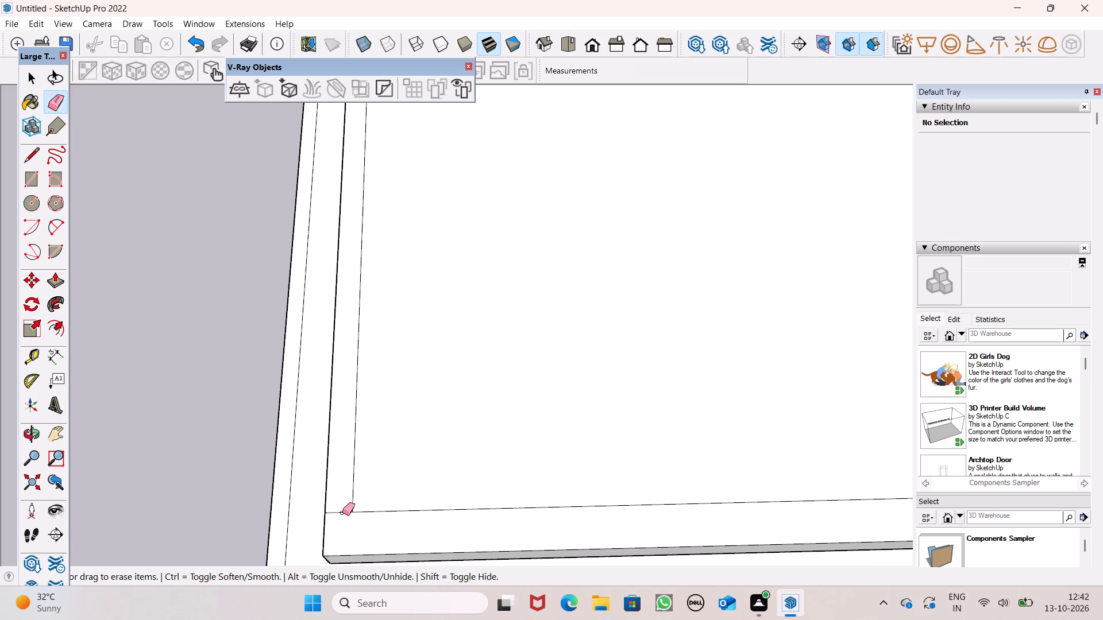
{"action": "left_click", "coordinate": [342, 513]}
Push/Pull the L-shaped border strip on the front room's roof up 3' to form a parapet.
{"action": "scroll", "coordinate": [340, 377], "scroll_direction": "down", "scroll_amount": 10}
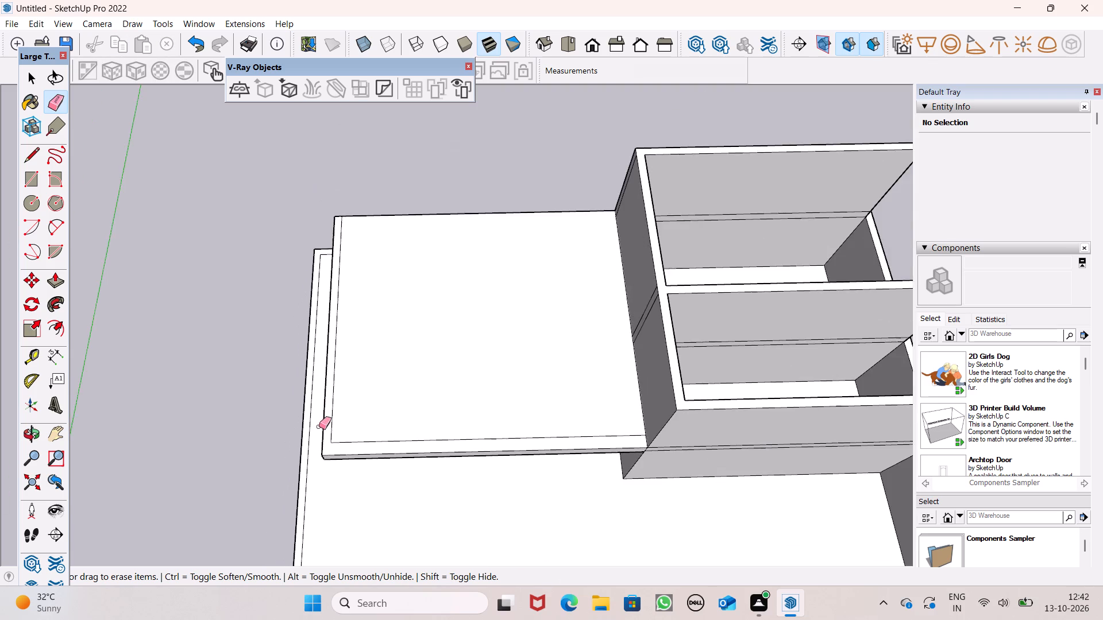
{"action": "scroll", "coordinate": [319, 427], "scroll_direction": "down", "scroll_amount": 2}
{"action": "middle_click_drag", "start_coordinate": [323, 438], "coordinate": [350, 357]}
{"action": "scroll", "coordinate": [330, 425], "scroll_direction": "up", "scroll_amount": 1}
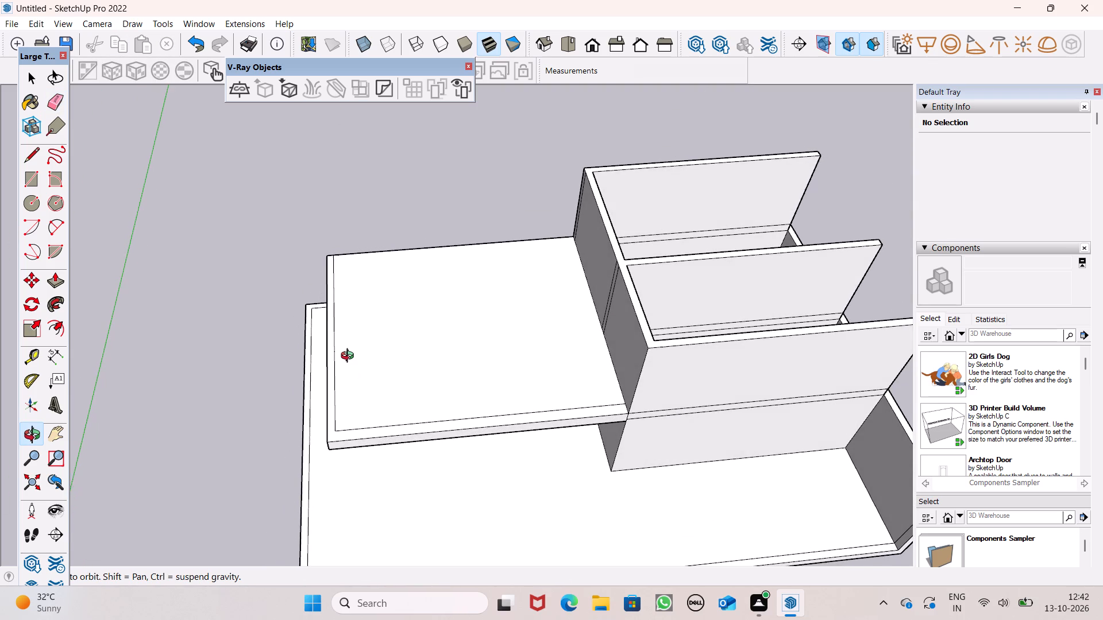
{"action": "middle_click_drag", "start_coordinate": [350, 357], "coordinate": [388, 309]}
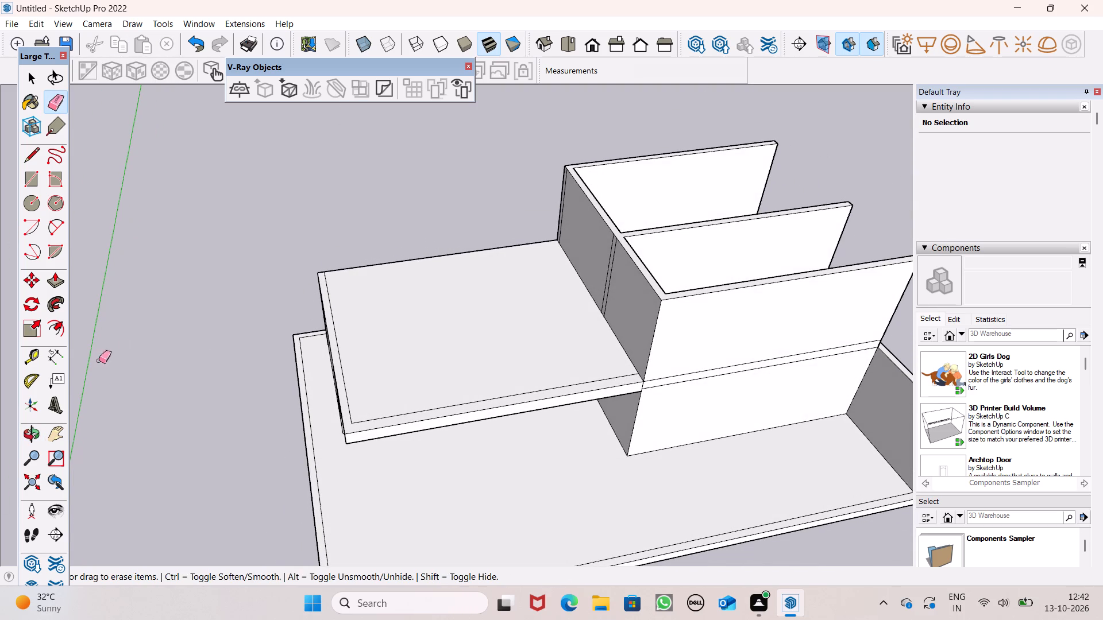
{"action": "left_click", "coordinate": [52, 285]}
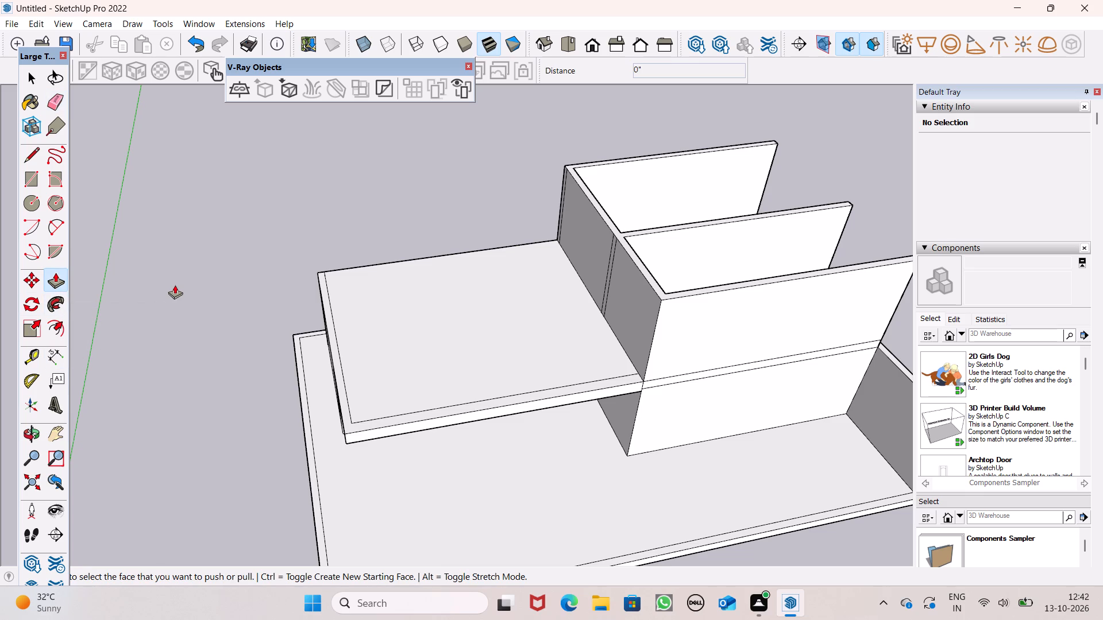
{"action": "scroll", "coordinate": [179, 284], "scroll_direction": "up", "scroll_amount": 1}
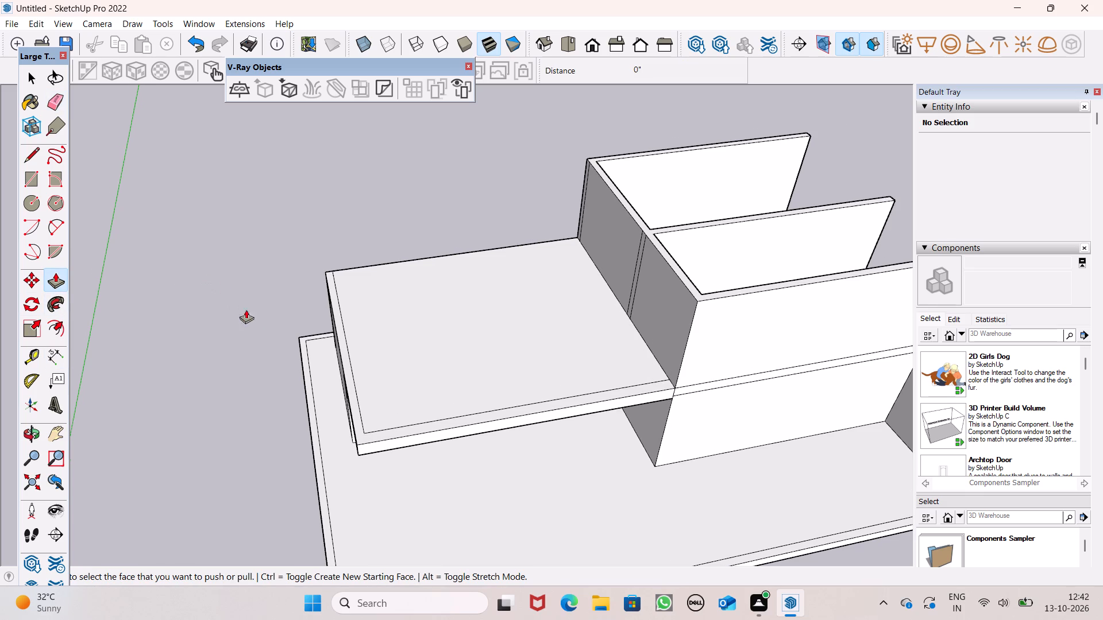
{"action": "scroll", "coordinate": [264, 330], "scroll_direction": "up", "scroll_amount": 4}
{"action": "left_click_drag", "start_coordinate": [400, 472], "coordinate": [399, 456]}
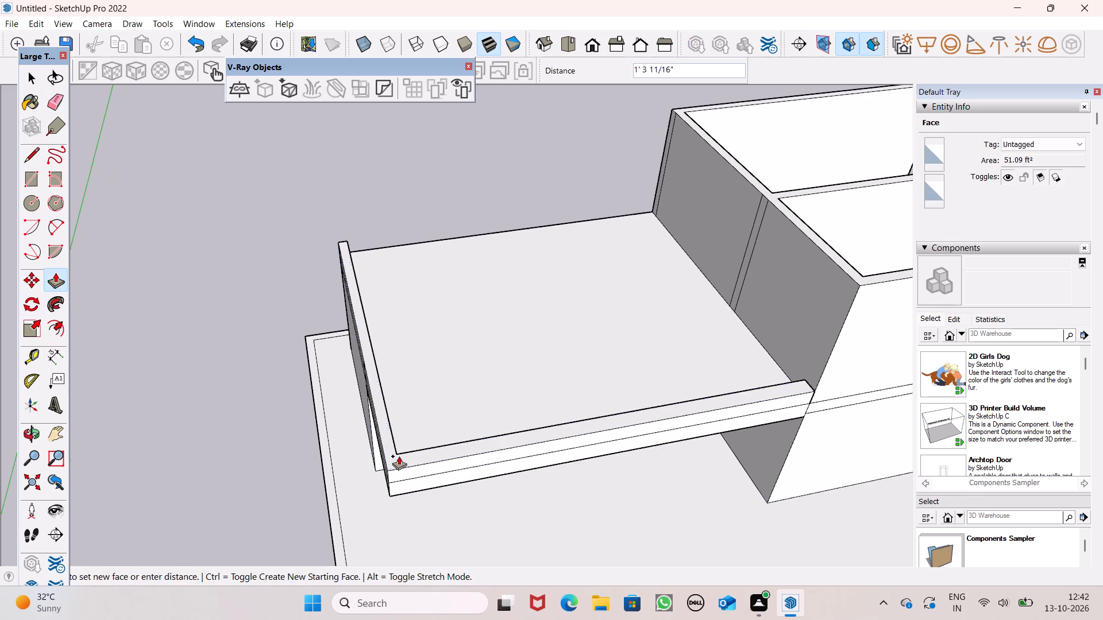
{"action": "left_click_drag", "start_coordinate": [399, 456], "coordinate": [391, 404]}
{"action": "type", "text": "3'"}
{"action": "key", "text": "Return"}
Push/Pull the top face of the L-shaped roof parapet up a further 1'.
{"action": "middle_click_drag", "start_coordinate": [391, 437], "coordinate": [391, 377]}
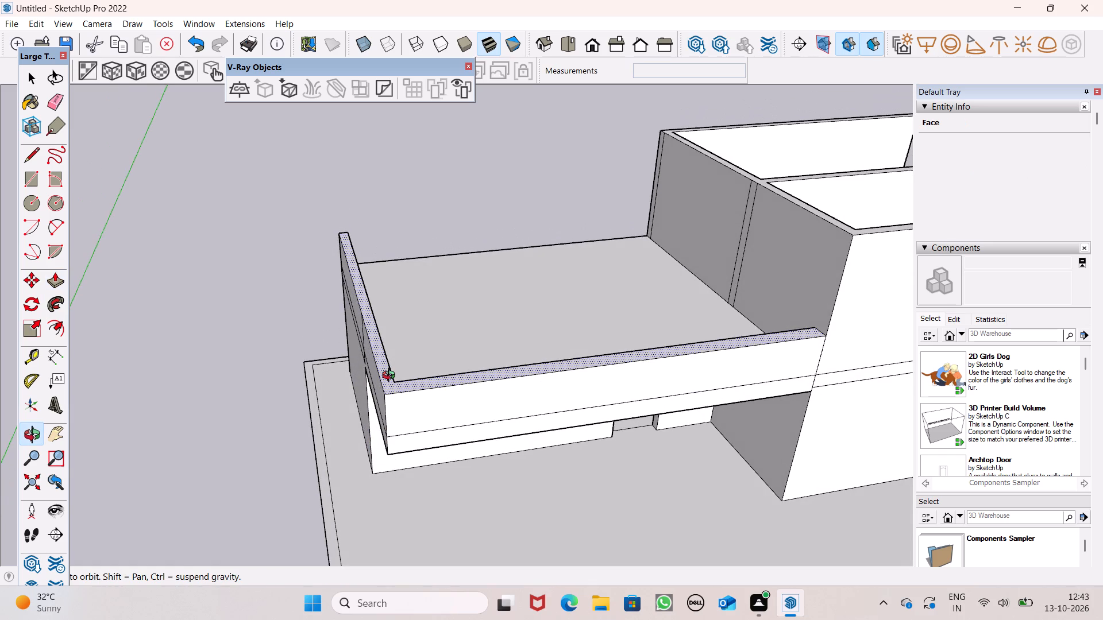
{"action": "middle_click_drag", "start_coordinate": [391, 377], "coordinate": [383, 343]}
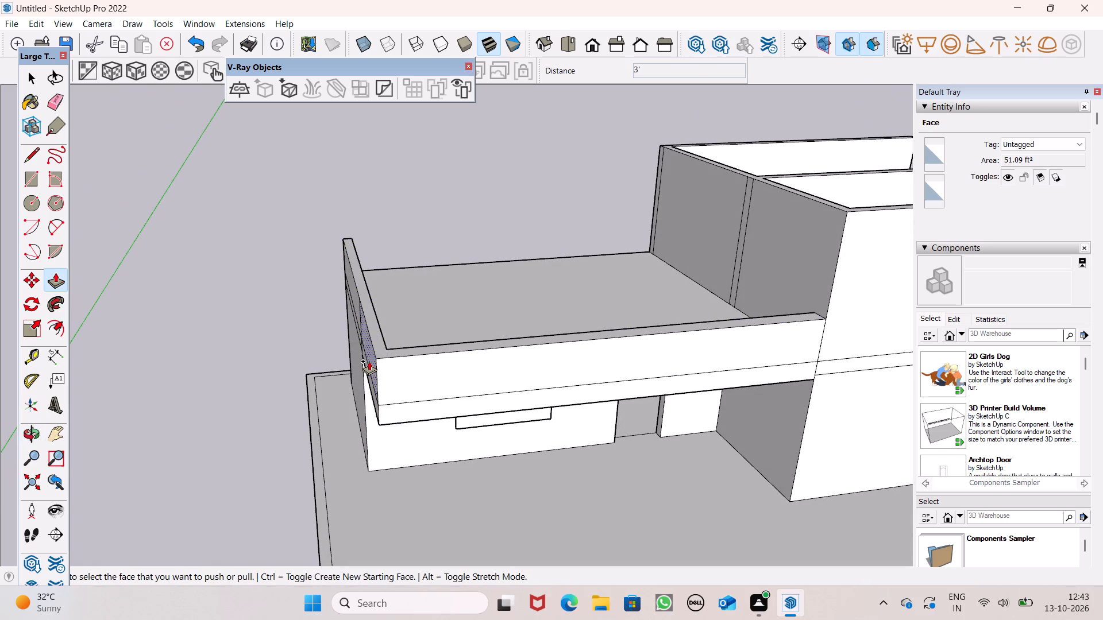
{"action": "middle_click_drag", "start_coordinate": [359, 320], "coordinate": [291, 290]}
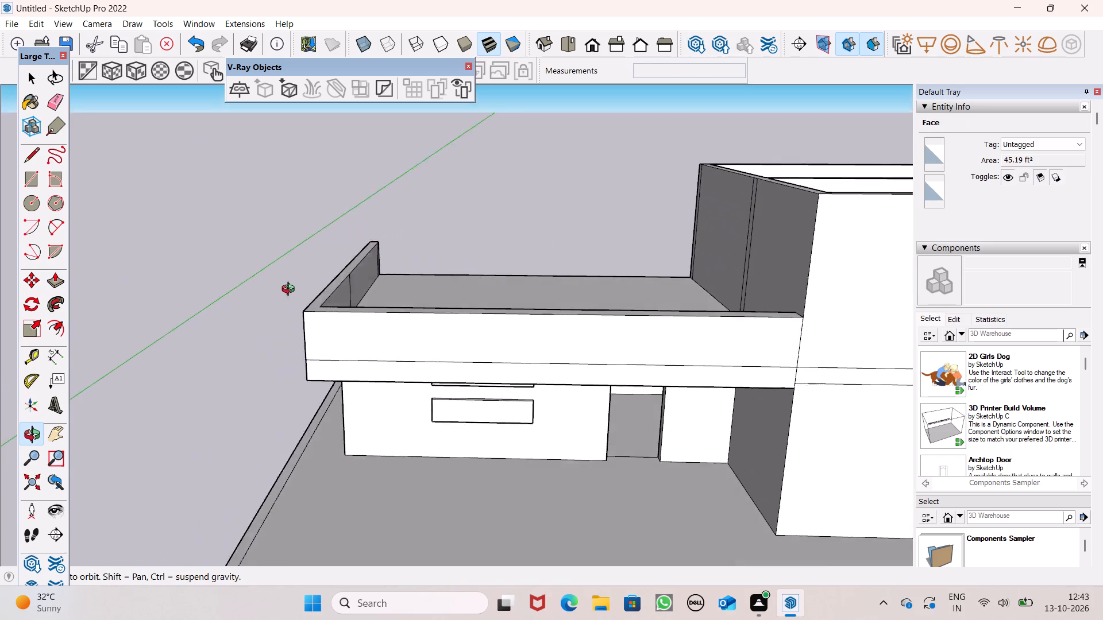
{"action": "middle_click_drag", "start_coordinate": [291, 290], "coordinate": [379, 355]}
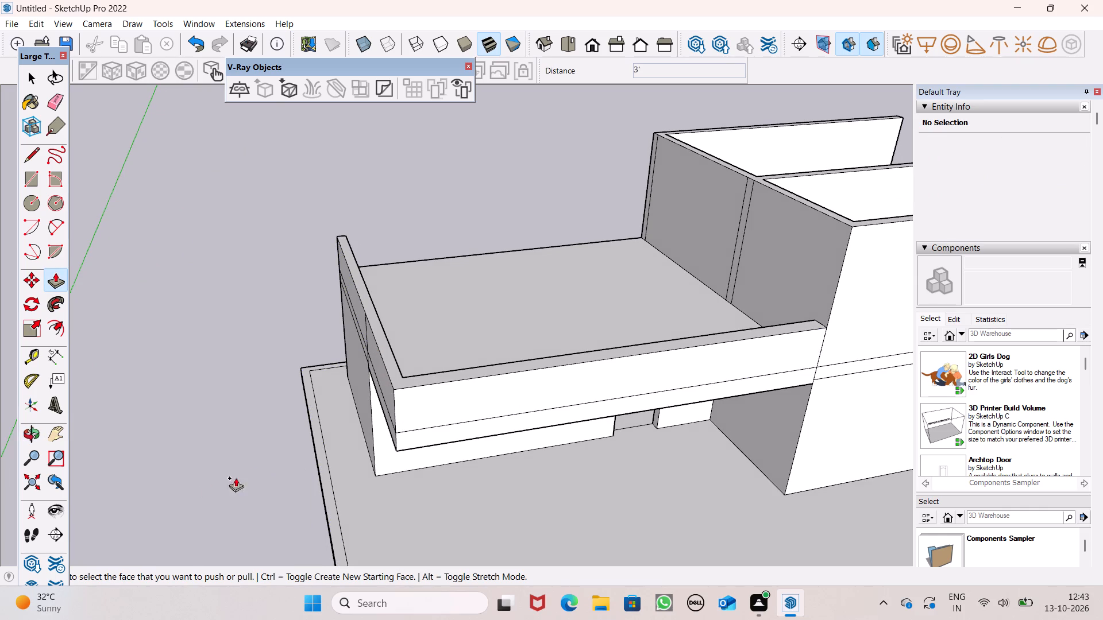
{"action": "scroll", "coordinate": [323, 356], "scroll_direction": "down", "scroll_amount": 2}
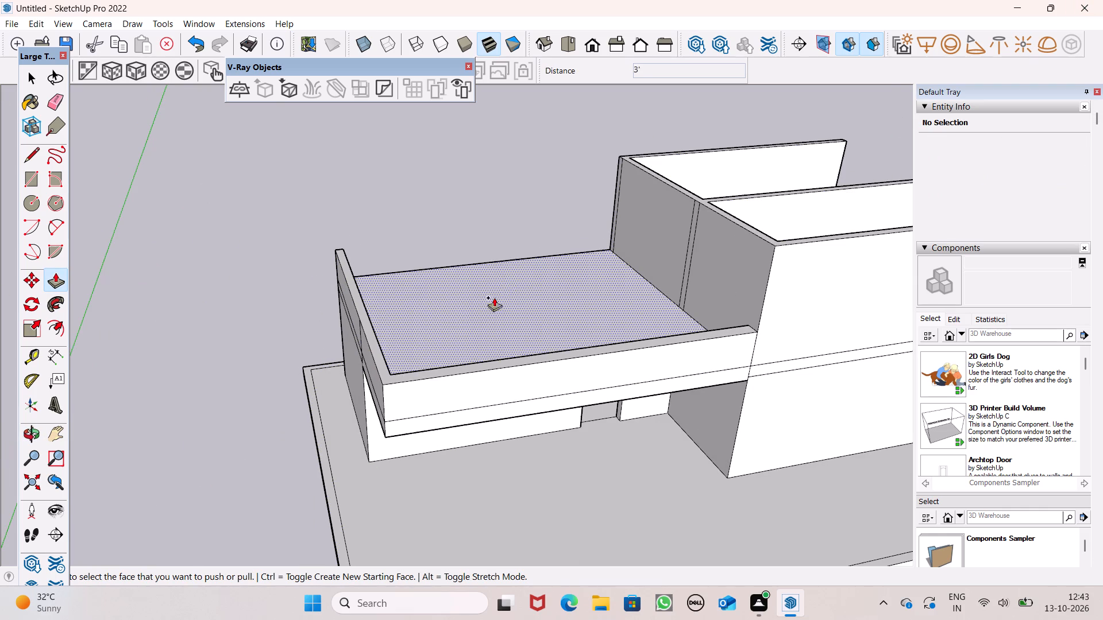
{"action": "scroll", "coordinate": [323, 387], "scroll_direction": "up", "scroll_amount": 6}
{"action": "left_click_drag", "start_coordinate": [475, 351], "coordinate": [475, 340]}
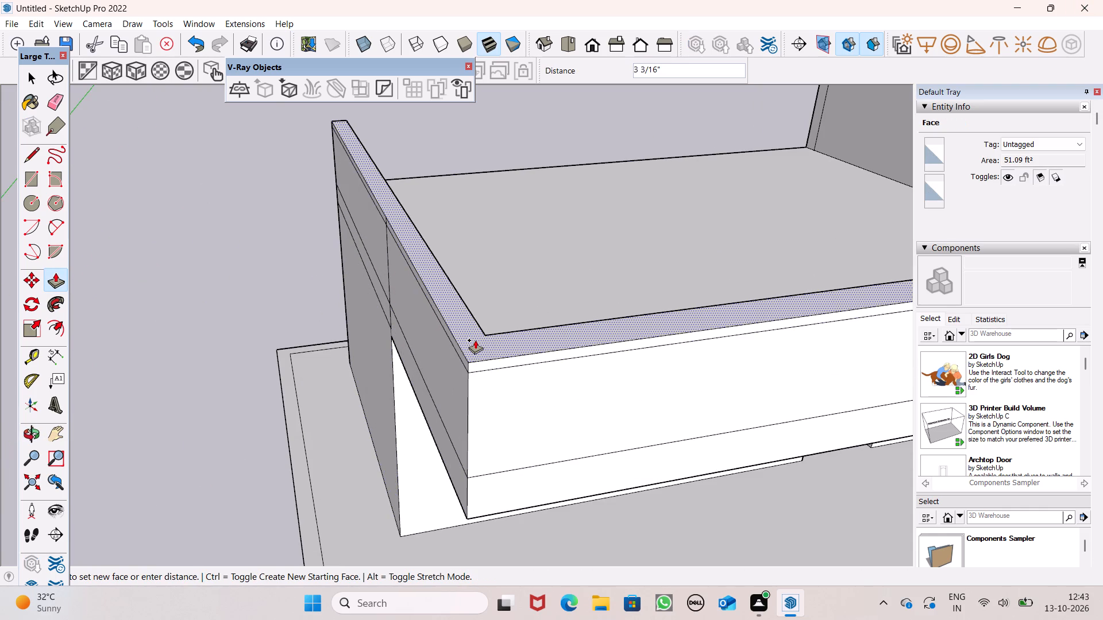
{"action": "left_click_drag", "start_coordinate": [475, 340], "coordinate": [475, 331]}
{"action": "type", "text": "1'"}
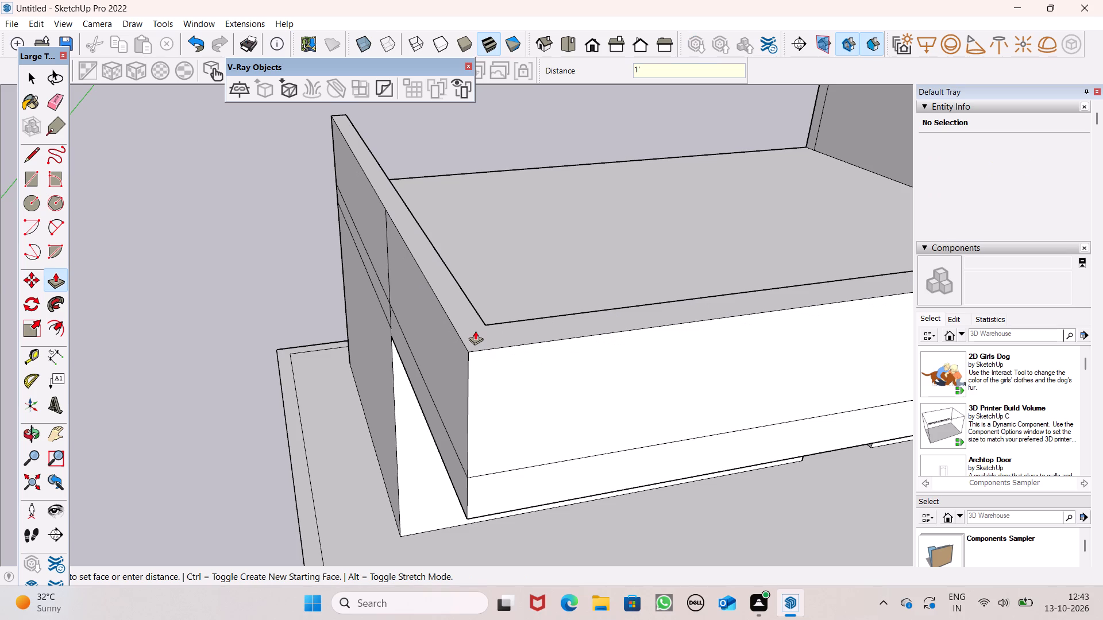
{"action": "key", "text": "Return"}
{"action": "left_click_drag", "start_coordinate": [475, 331], "coordinate": [476, 331]}
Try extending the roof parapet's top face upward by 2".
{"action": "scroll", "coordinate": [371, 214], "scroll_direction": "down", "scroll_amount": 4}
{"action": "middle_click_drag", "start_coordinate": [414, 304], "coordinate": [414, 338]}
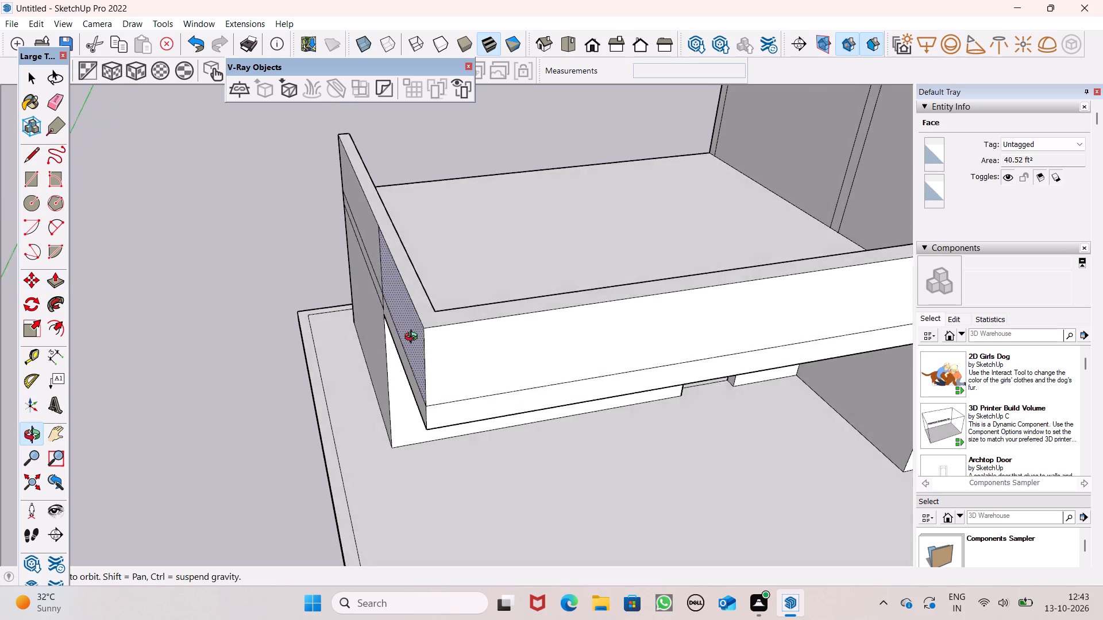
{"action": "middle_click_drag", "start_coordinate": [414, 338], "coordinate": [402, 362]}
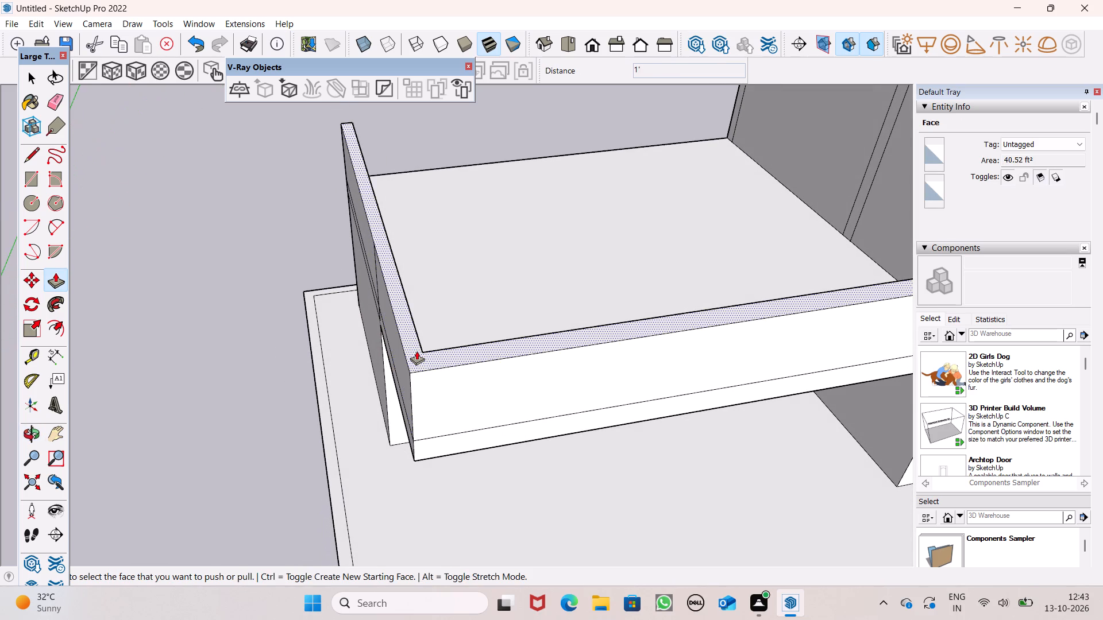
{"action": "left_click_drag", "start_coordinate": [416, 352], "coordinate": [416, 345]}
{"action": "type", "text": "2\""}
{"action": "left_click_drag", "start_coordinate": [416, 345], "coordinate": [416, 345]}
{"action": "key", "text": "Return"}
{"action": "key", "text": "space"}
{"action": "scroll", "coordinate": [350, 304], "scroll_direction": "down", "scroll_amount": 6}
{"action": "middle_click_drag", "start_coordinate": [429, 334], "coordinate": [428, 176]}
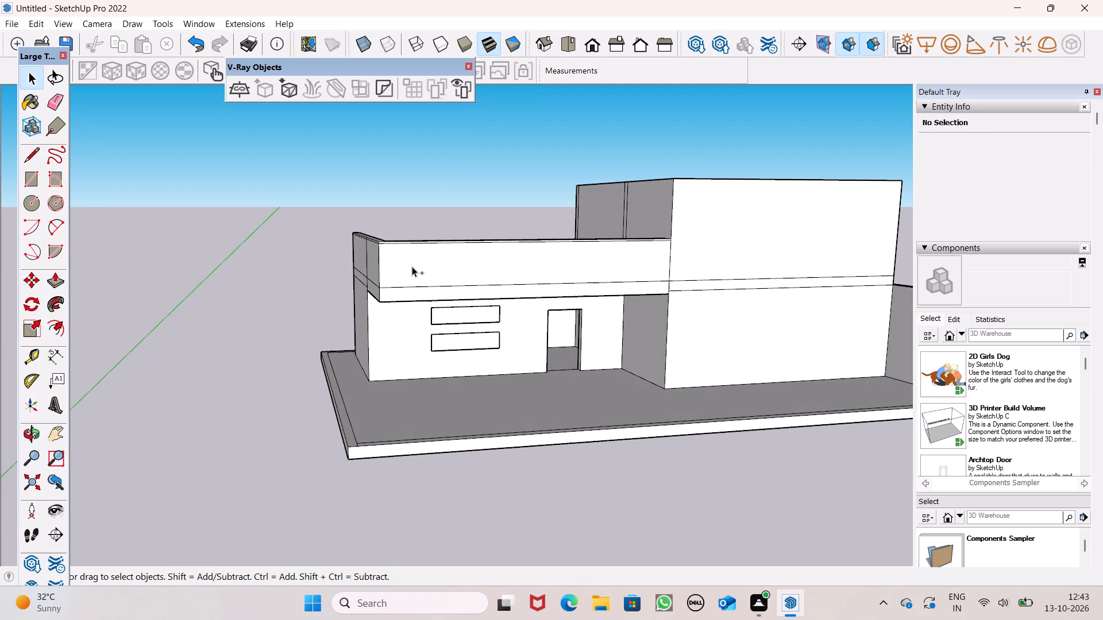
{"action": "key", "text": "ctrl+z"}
Push/Pull the roof parapet's top face up 3" to add a thin coping band.
{"action": "scroll", "coordinate": [407, 227], "scroll_direction": "down", "scroll_amount": 2}
{"action": "middle_click_drag", "start_coordinate": [412, 253], "coordinate": [411, 443]}
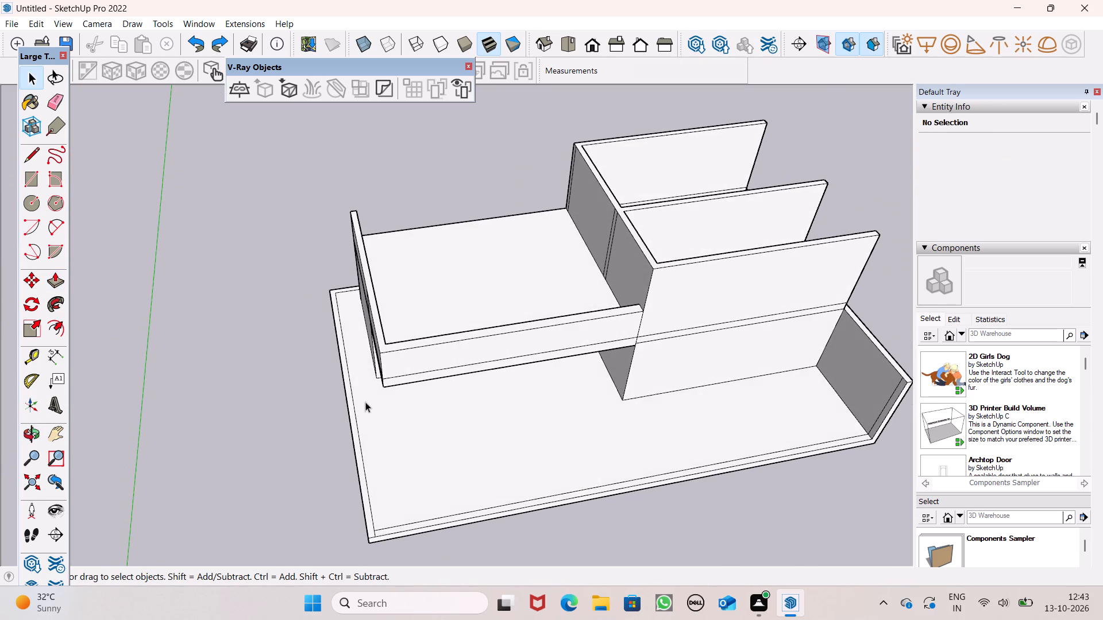
{"action": "scroll", "coordinate": [381, 336], "scroll_direction": "up", "scroll_amount": 7}
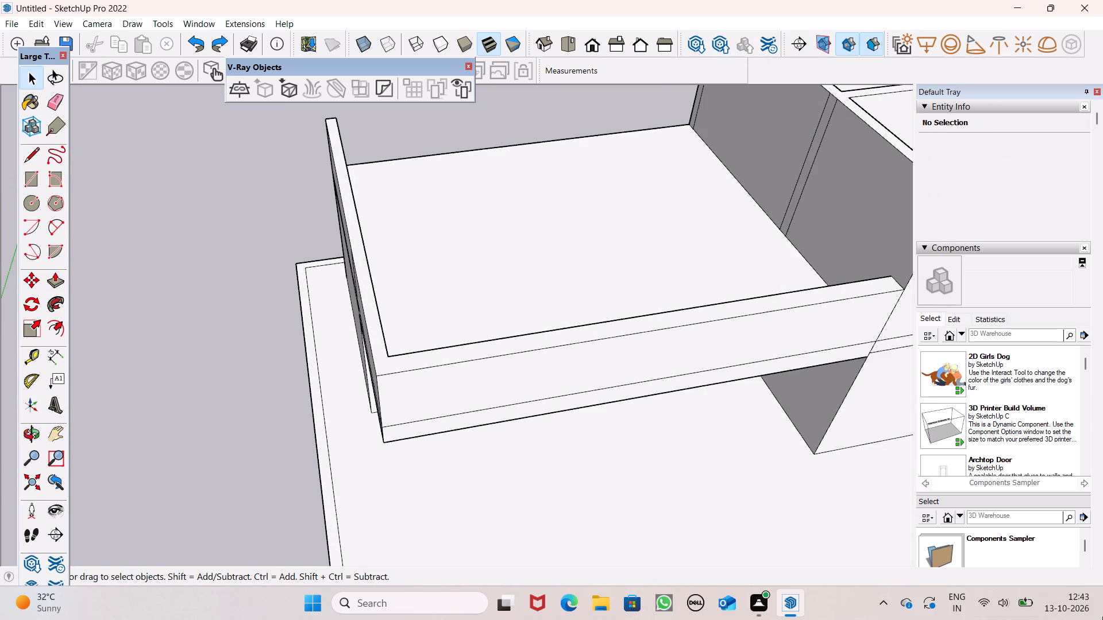
{"action": "left_click", "coordinate": [55, 279]}
{"action": "left_click_drag", "start_coordinate": [381, 355], "coordinate": [381, 344]}
{"action": "type", "text": "3\""}
{"action": "key", "text": "Return"}
{"action": "key", "text": "space"}
Erase the vertical seam on the outer face of the free-end parapet, including its short piece in the top band.
{"action": "scroll", "coordinate": [178, 290], "scroll_direction": "down", "scroll_amount": 5}
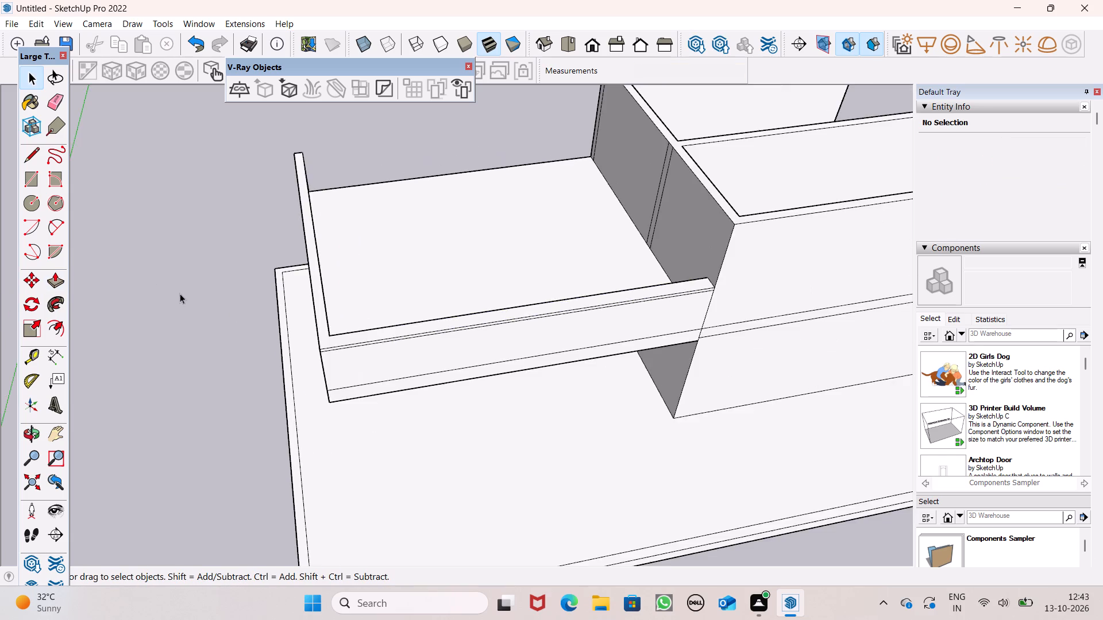
{"action": "middle_click_drag", "start_coordinate": [309, 379], "coordinate": [624, 223]}
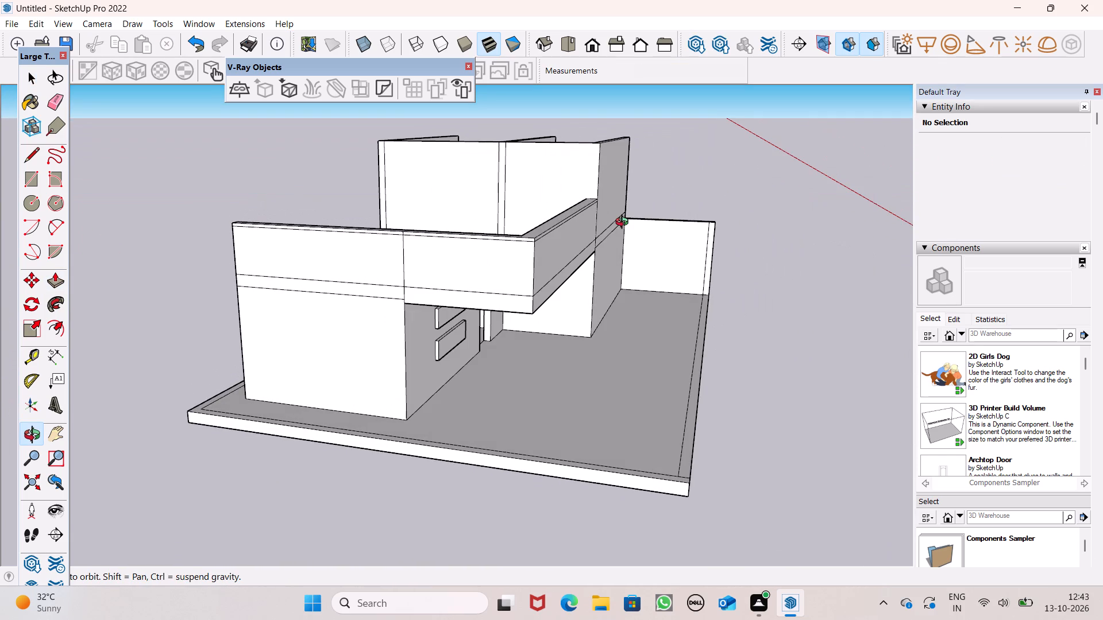
{"action": "middle_click_drag", "start_coordinate": [624, 223], "coordinate": [625, 223]}
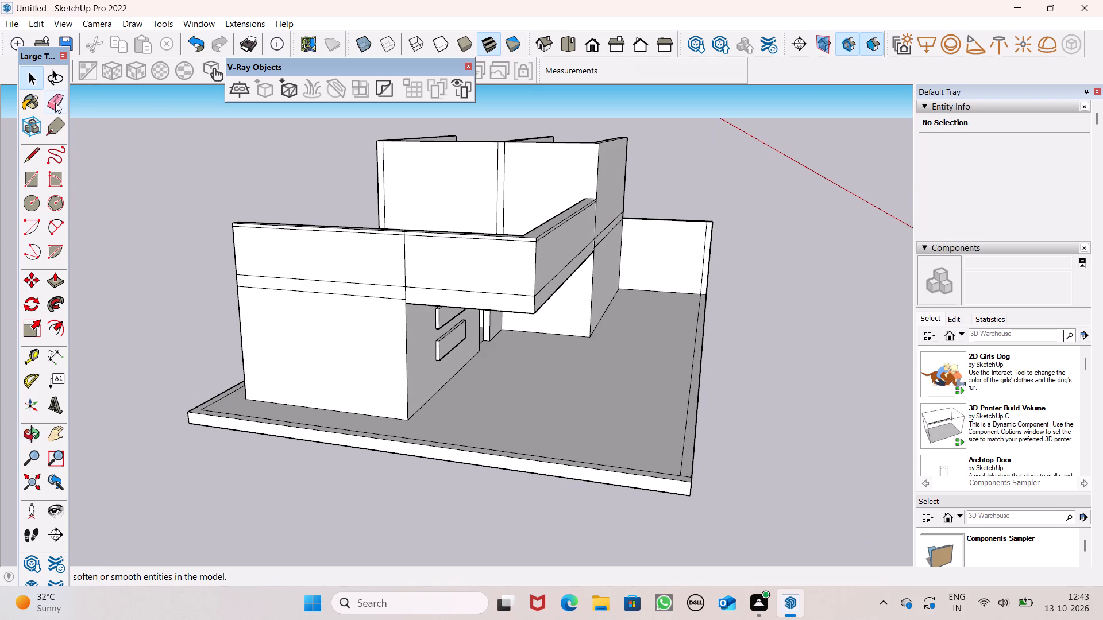
{"action": "left_click", "coordinate": [49, 106]}
{"action": "double_click", "coordinate": [404, 274]}
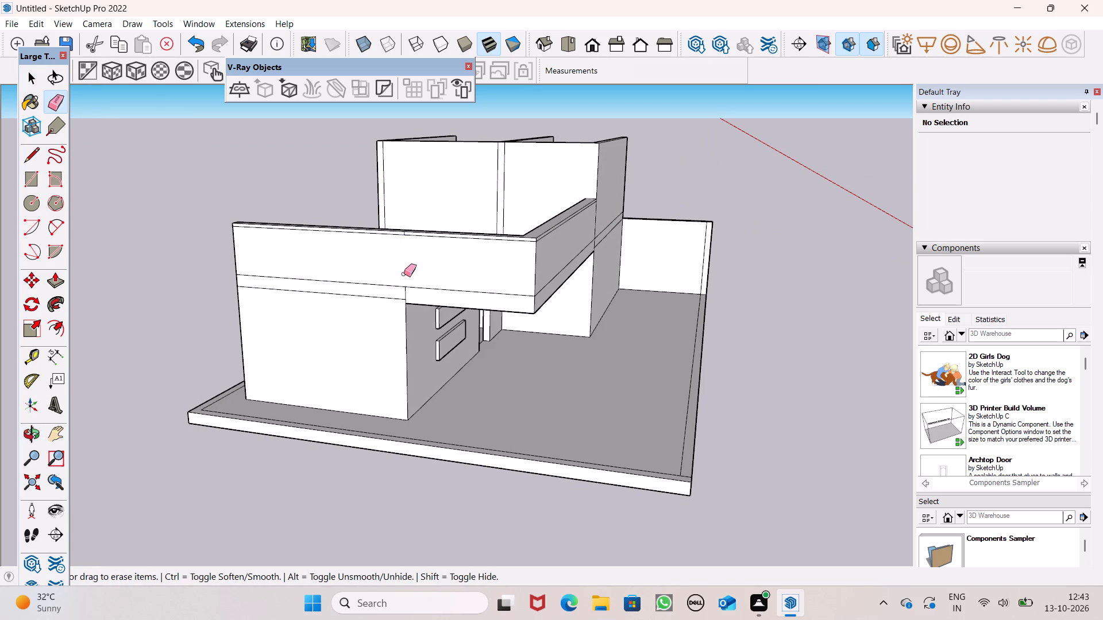
{"action": "scroll", "coordinate": [395, 212], "scroll_direction": "up", "scroll_amount": 7}
{"action": "scroll", "coordinate": [416, 256], "scroll_direction": "up", "scroll_amount": 2}
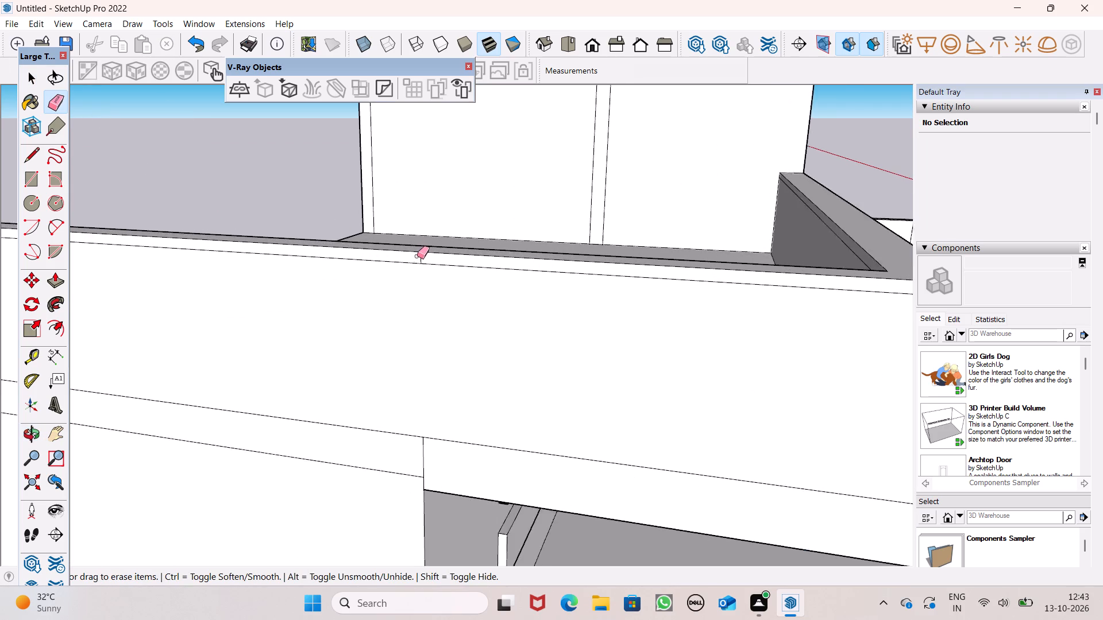
{"action": "scroll", "coordinate": [417, 256], "scroll_direction": "up", "scroll_amount": 2}
{"action": "left_click", "coordinate": [423, 260]}
Draw a vertical line about 4' 3" long on the free-end parapet's outer face, near its back end, from top edge to base line.
{"action": "scroll", "coordinate": [463, 199], "scroll_direction": "down", "scroll_amount": 5}
{"action": "middle_click_drag", "start_coordinate": [476, 238], "coordinate": [476, 238]}
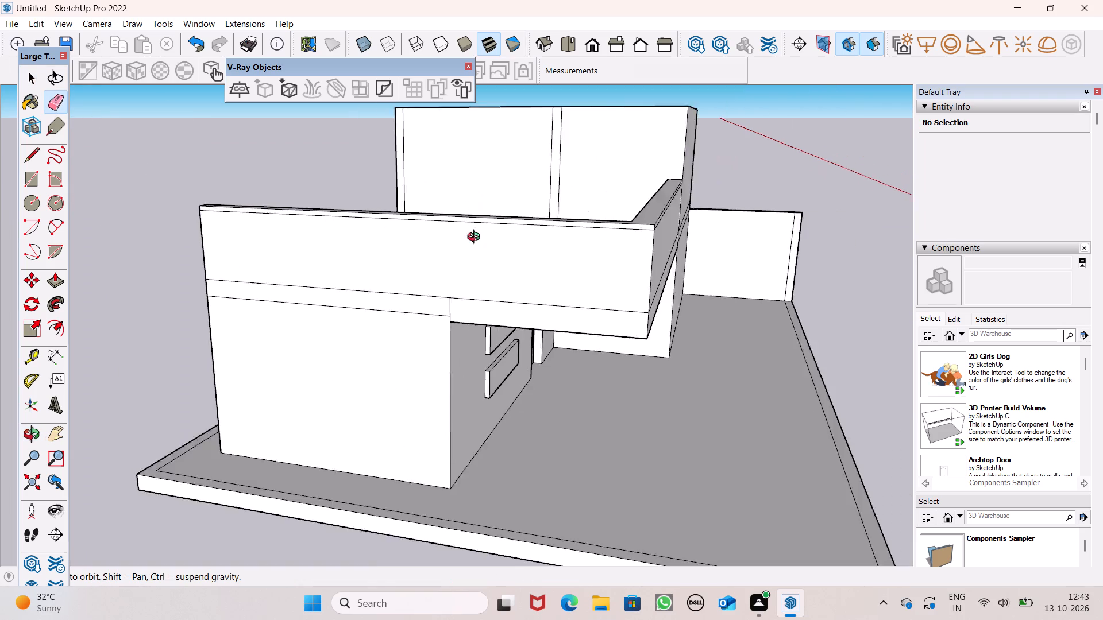
{"action": "middle_click_drag", "start_coordinate": [476, 238], "coordinate": [573, 235]}
{"action": "scroll", "coordinate": [498, 238], "scroll_direction": "up", "scroll_amount": 1}
{"action": "left_click", "coordinate": [27, 161]}
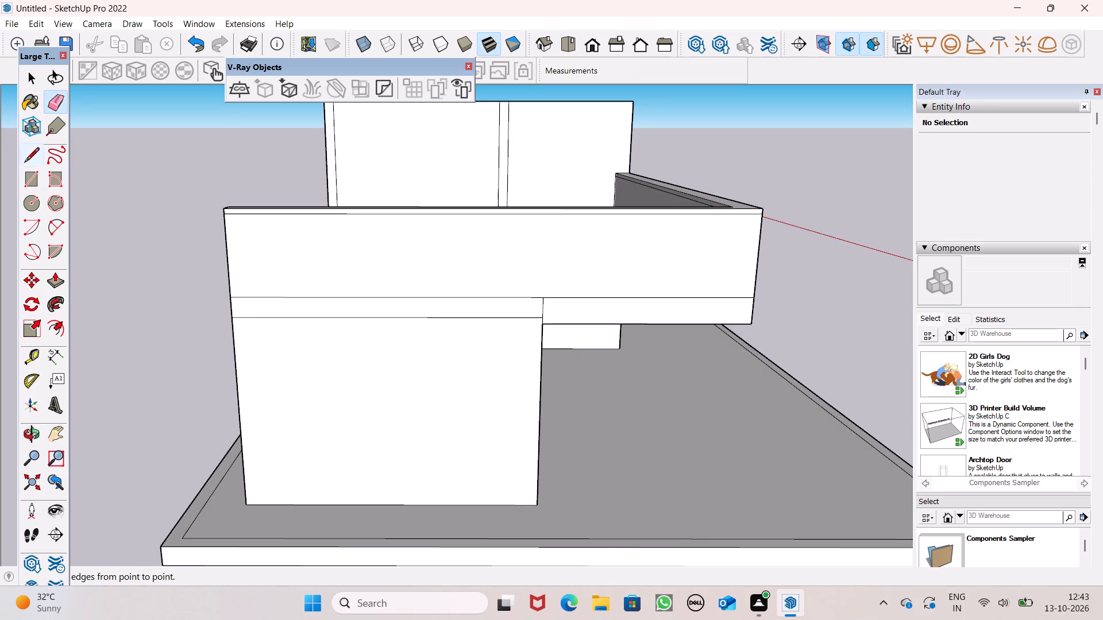
{"action": "middle_click_drag", "start_coordinate": [188, 227], "coordinate": [259, 266]}
{"action": "scroll", "coordinate": [417, 338], "scroll_direction": "up", "scroll_amount": 6}
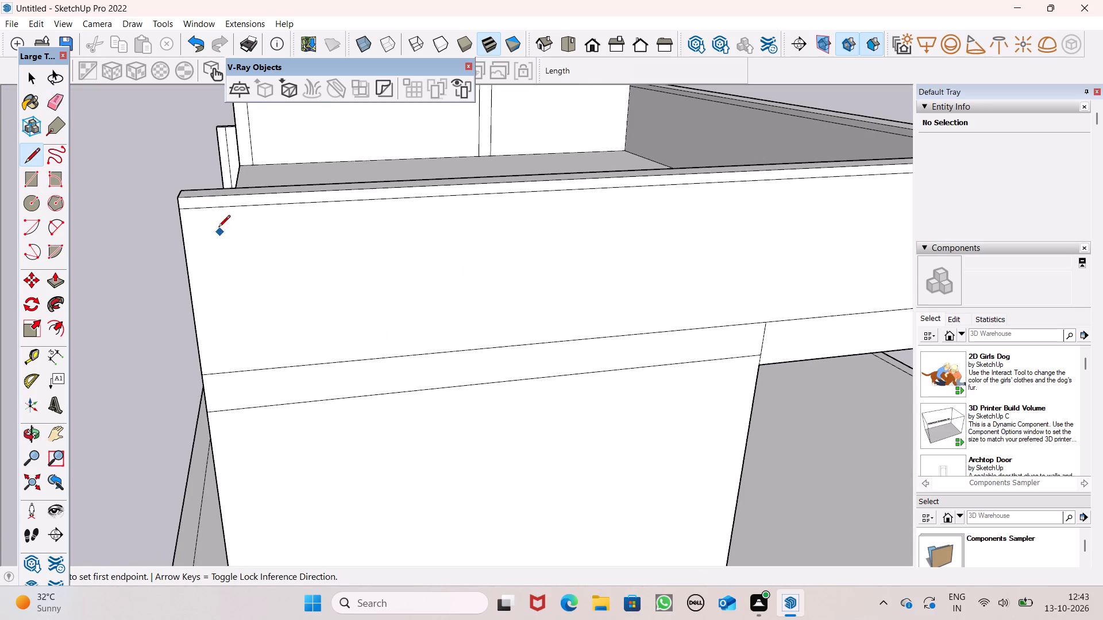
{"action": "left_click", "coordinate": [198, 200]}
{"action": "left_click", "coordinate": [217, 375]}
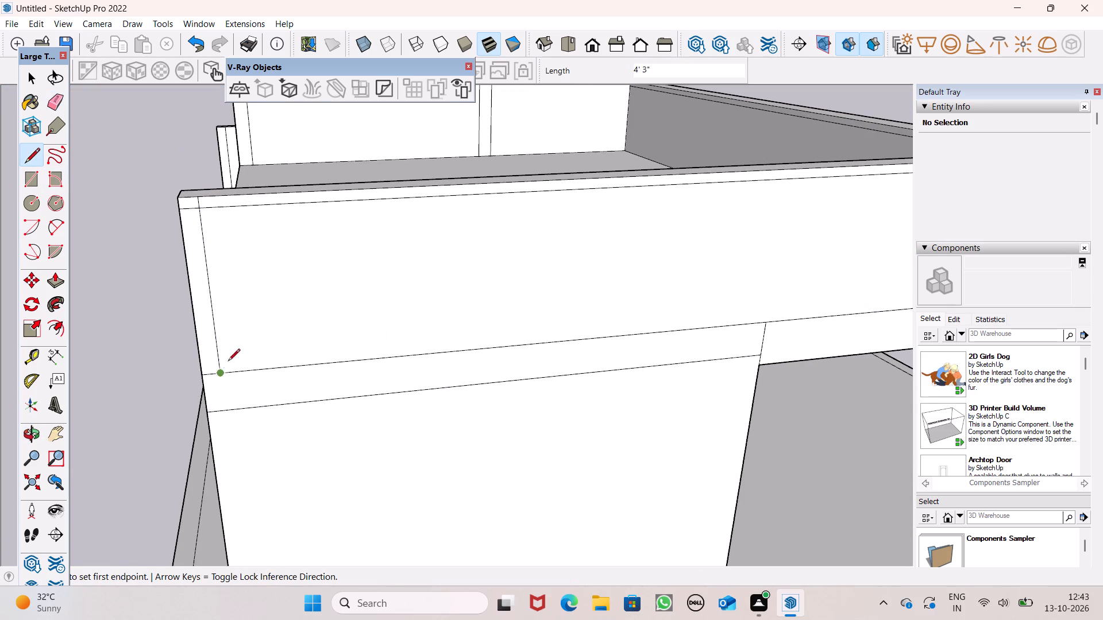
Draw a line across the free-end parapet's top, from the inner face's vertical line near the back end to the outer edge.
{"action": "middle_click_drag", "start_coordinate": [299, 286], "coordinate": [508, 320]}
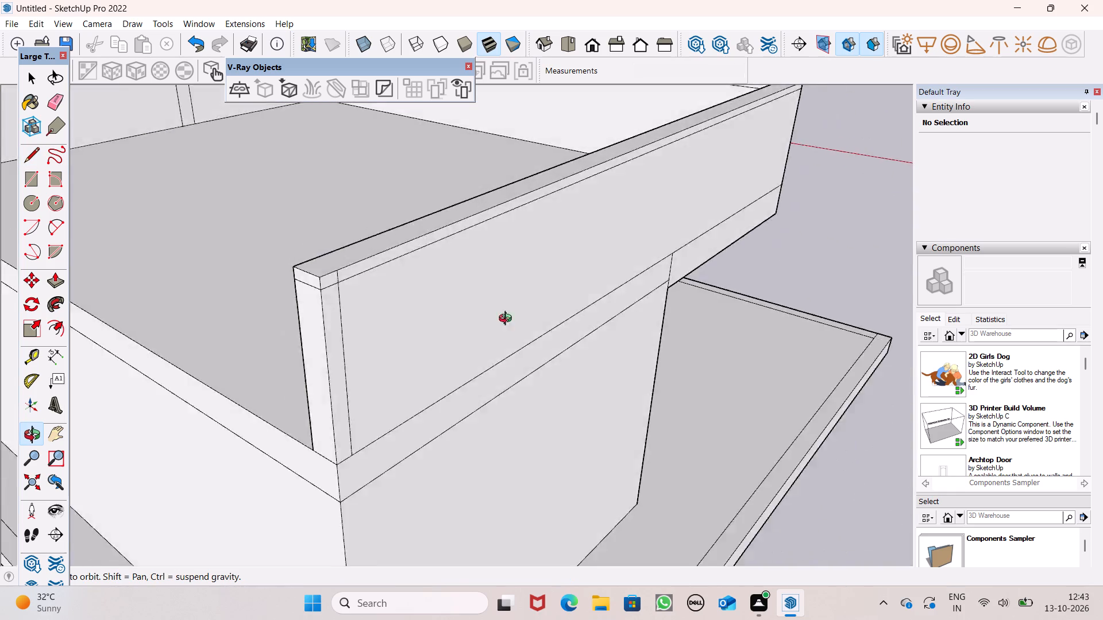
{"action": "middle_click_drag", "start_coordinate": [508, 320], "coordinate": [738, 337]}
{"action": "middle_click_drag", "start_coordinate": [568, 289], "coordinate": [839, 358]}
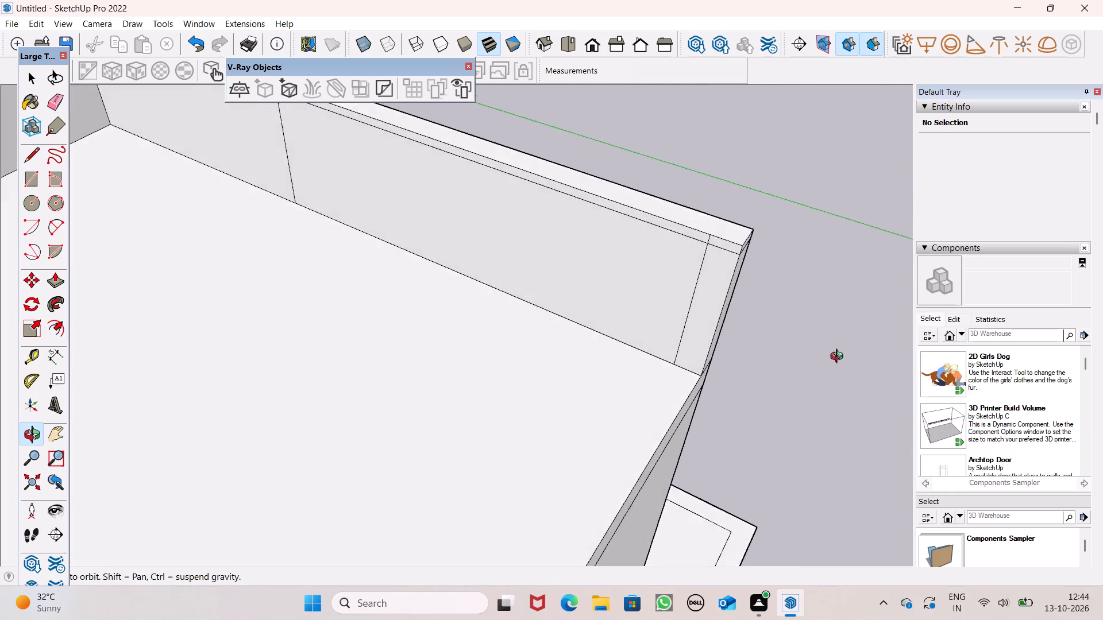
{"action": "middle_click_drag", "start_coordinate": [839, 358], "coordinate": [839, 350]}
{"action": "scroll", "coordinate": [839, 351], "scroll_direction": "up", "scroll_amount": 1}
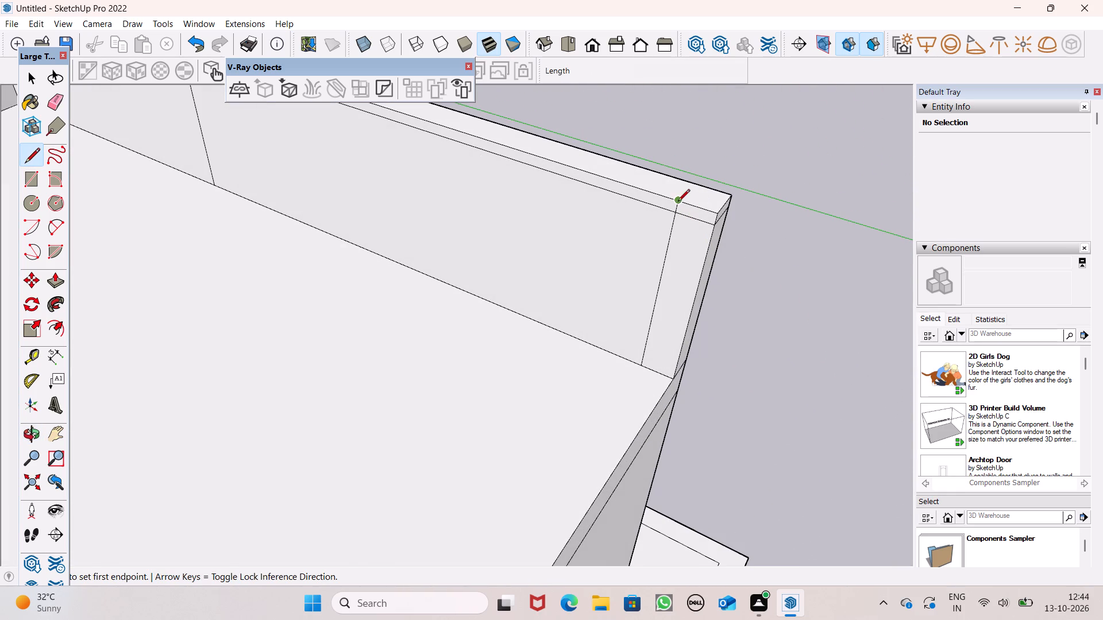
{"action": "left_click", "coordinate": [678, 202]}
{"action": "left_click", "coordinate": [688, 180]}
Draw a 4' 3" vertical line down the parapet's outer face, from the outer end of the line across its top to the base line.
{"action": "middle_click_drag", "start_coordinate": [731, 222], "coordinate": [455, 228]}
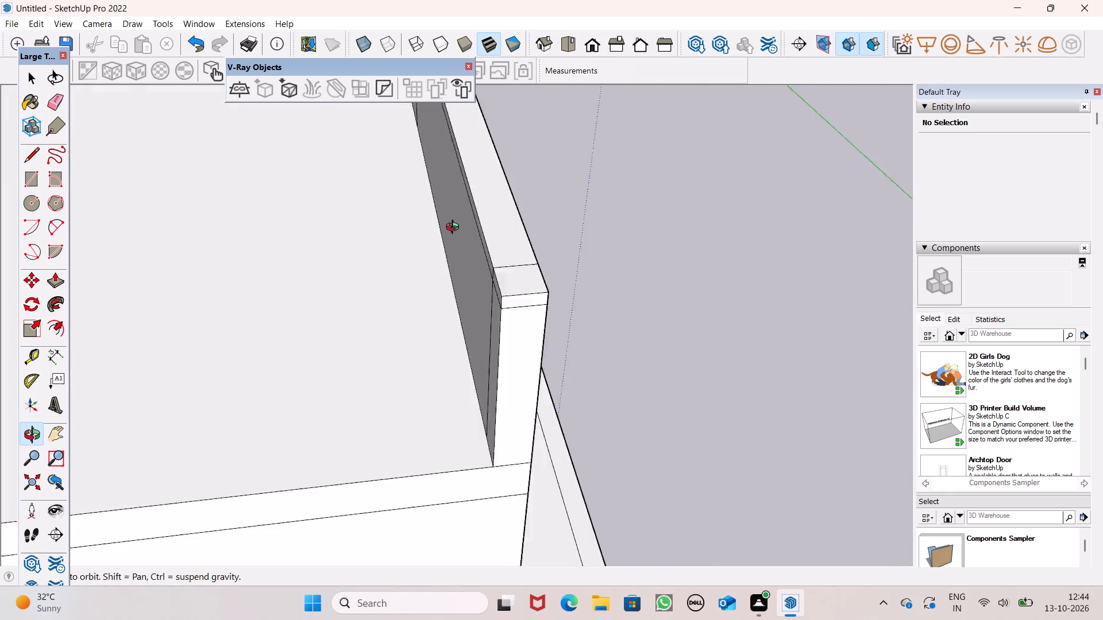
{"action": "middle_click_drag", "start_coordinate": [455, 228], "coordinate": [162, 213]}
{"action": "scroll", "coordinate": [161, 213], "scroll_direction": "up", "scroll_amount": 1}
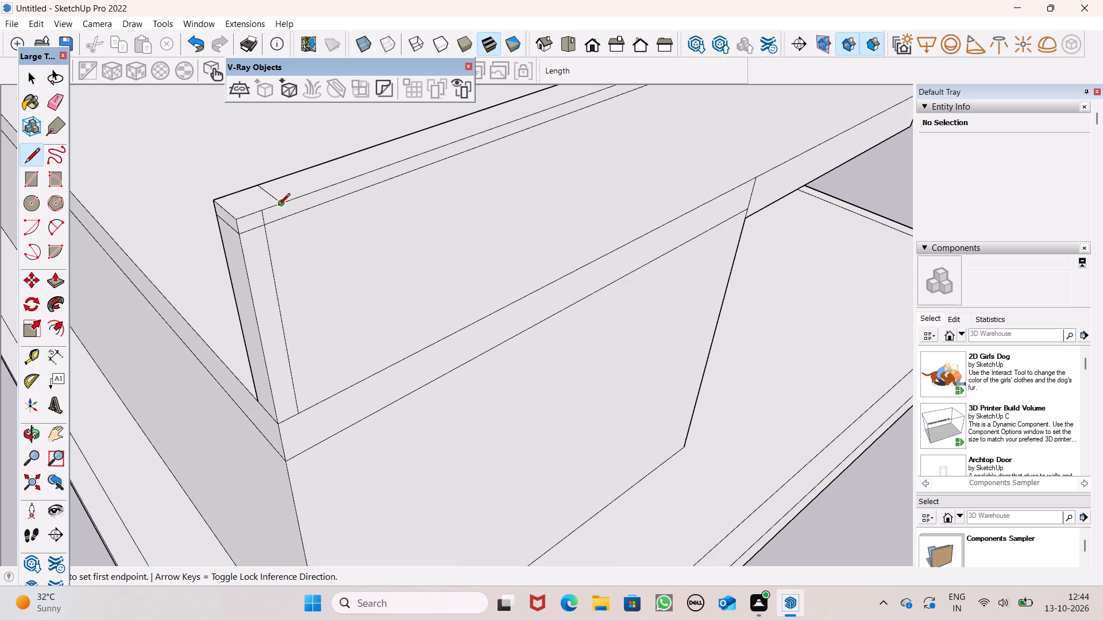
{"action": "left_click", "coordinate": [278, 205]}
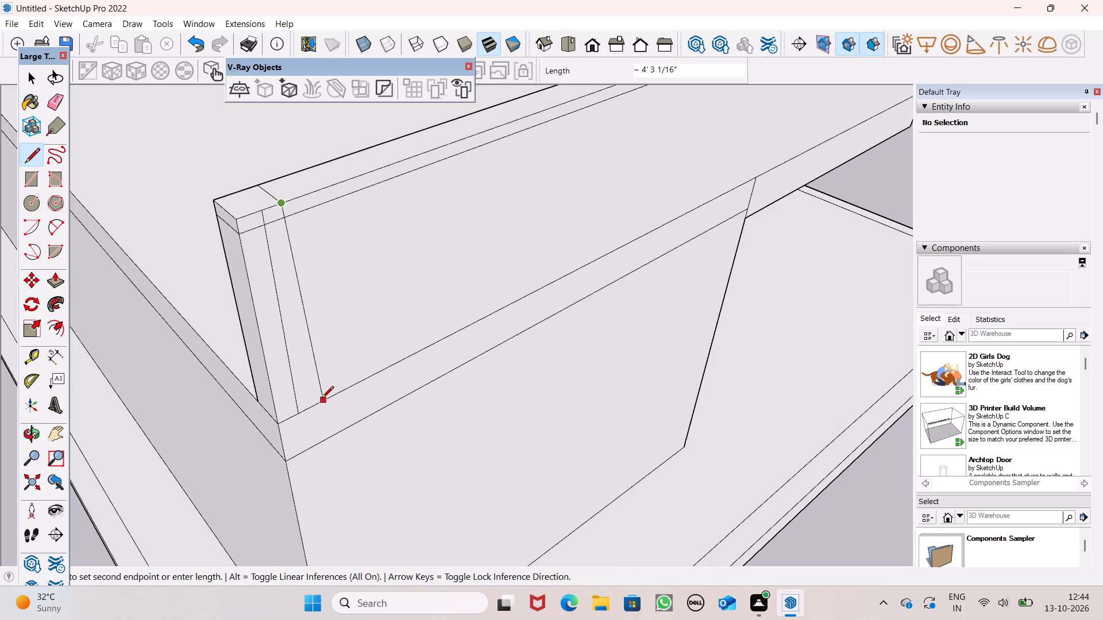
{"action": "left_click_drag", "start_coordinate": [320, 399], "coordinate": [315, 393]}
Erase the older vertical line near the back end of the free-end parapet's outer face, including its short piece in the top band.
{"action": "left_click", "coordinate": [63, 98]}
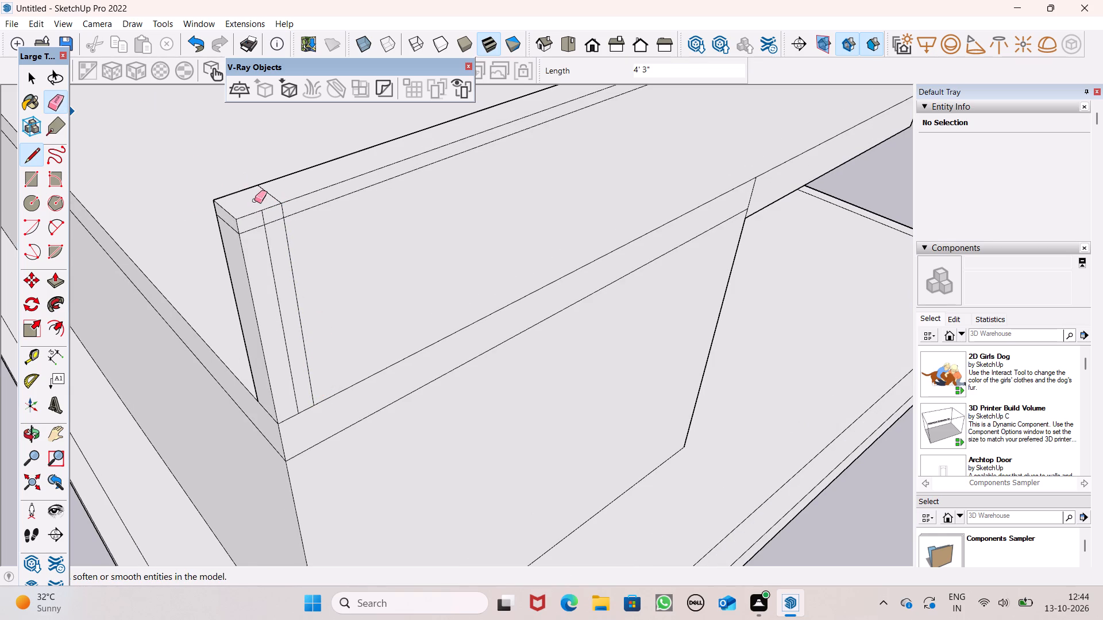
{"action": "scroll", "coordinate": [276, 227], "scroll_direction": "up", "scroll_amount": 7}
{"action": "left_click", "coordinate": [246, 208]}
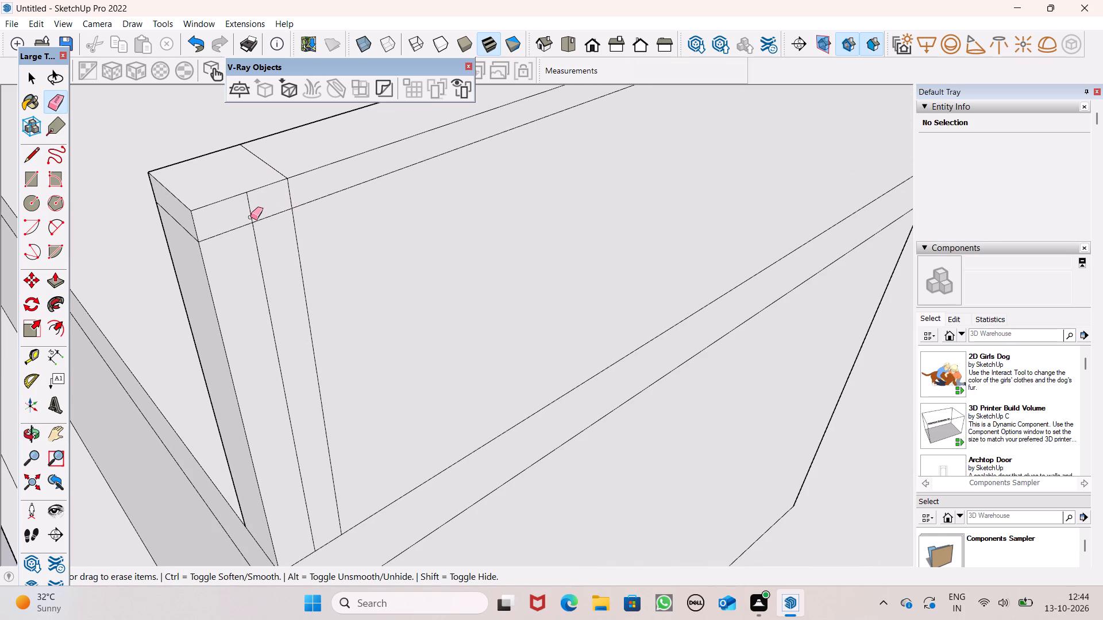
{"action": "left_click", "coordinate": [250, 205]}
{"action": "left_click_drag", "start_coordinate": [261, 253], "coordinate": [246, 258]}
{"action": "scroll", "coordinate": [154, 216], "scroll_direction": "down", "scroll_amount": 2}
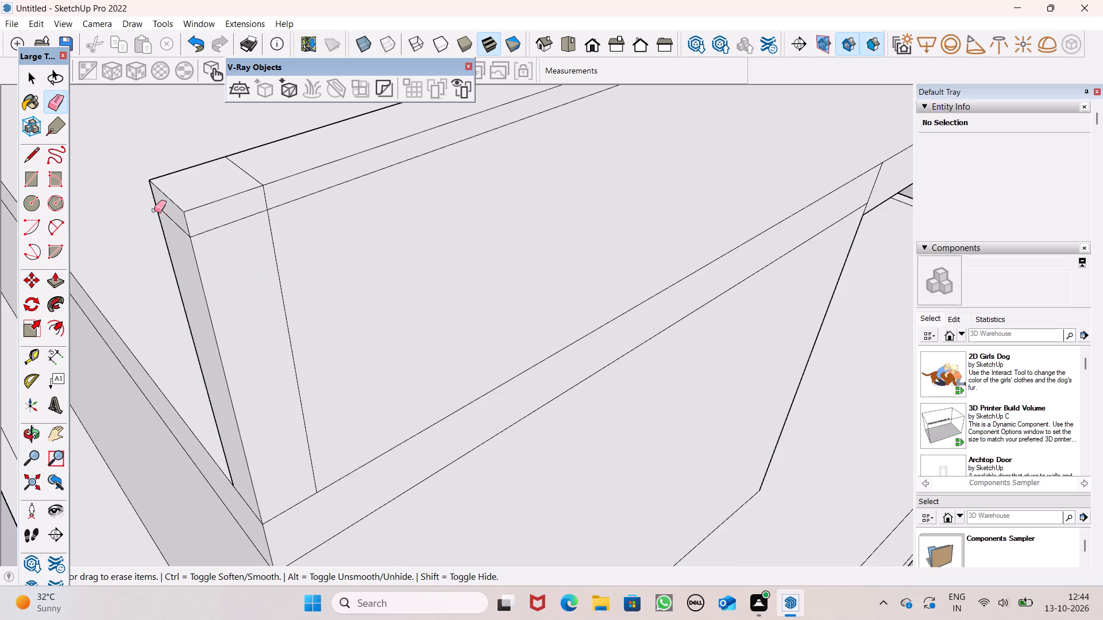
{"action": "scroll", "coordinate": [219, 228], "scroll_direction": "down", "scroll_amount": 6}
{"action": "scroll", "coordinate": [260, 278], "scroll_direction": "down", "scroll_amount": 7}
Erase the vertical seam on the inner face of the roof parapet, including its short piece in the top band.
{"action": "middle_click_drag", "start_coordinate": [392, 311], "coordinate": [805, 226]}
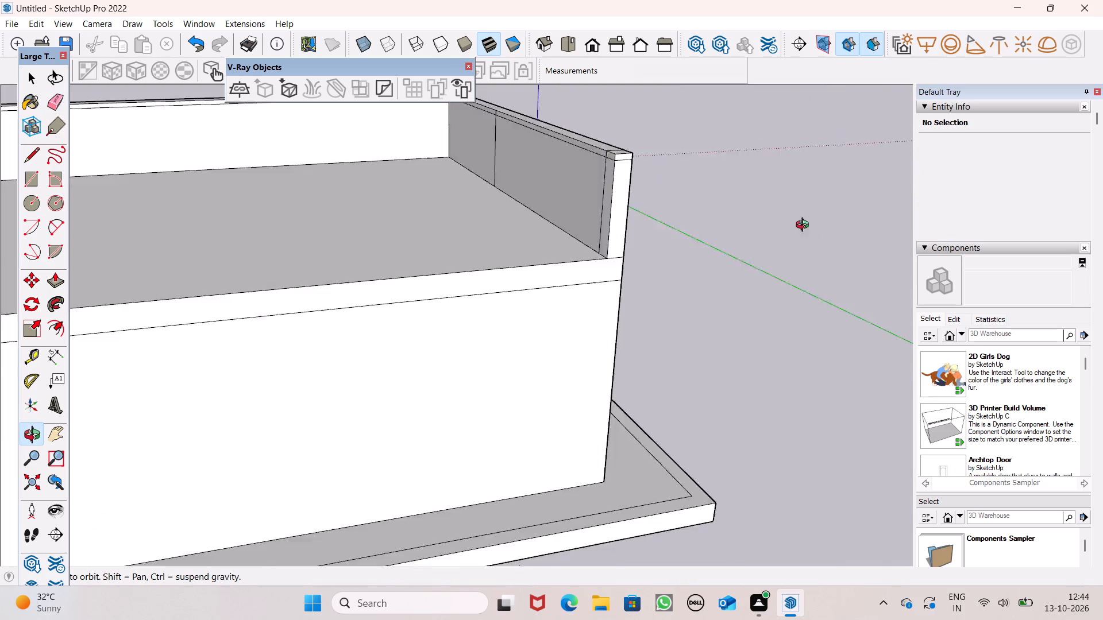
{"action": "middle_click_drag", "start_coordinate": [805, 226], "coordinate": [811, 235]}
{"action": "scroll", "coordinate": [528, 108], "scroll_direction": "up", "scroll_amount": 7}
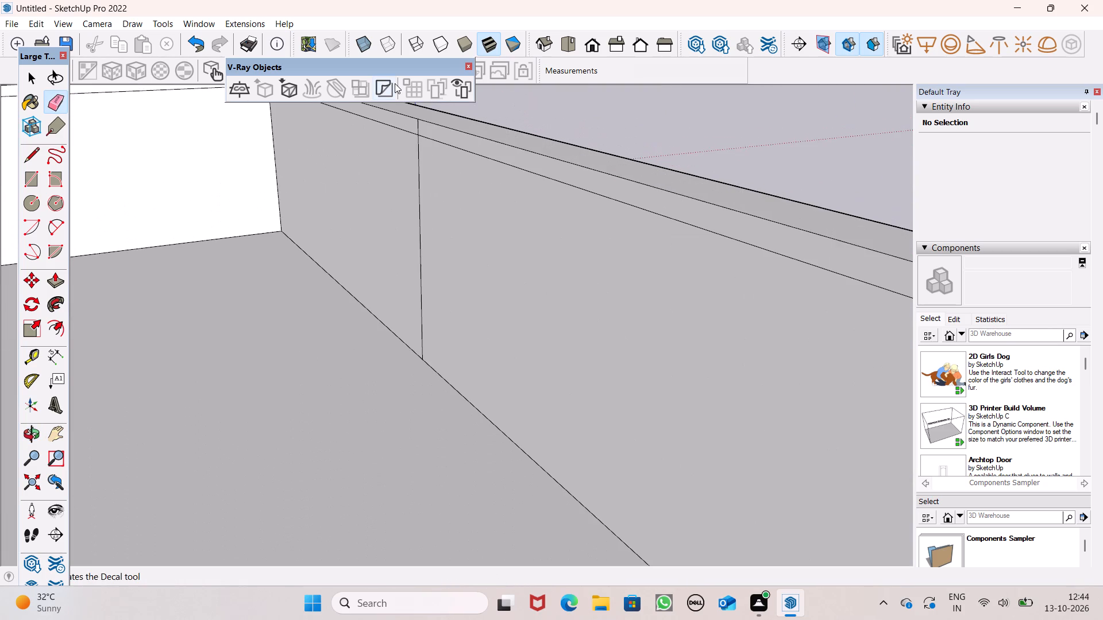
{"action": "scroll", "coordinate": [394, 87], "scroll_direction": "up", "scroll_amount": 7}
{"action": "scroll", "coordinate": [466, 124], "scroll_direction": "up", "scroll_amount": 4}
{"action": "left_click_drag", "start_coordinate": [450, 122], "coordinate": [433, 121]}
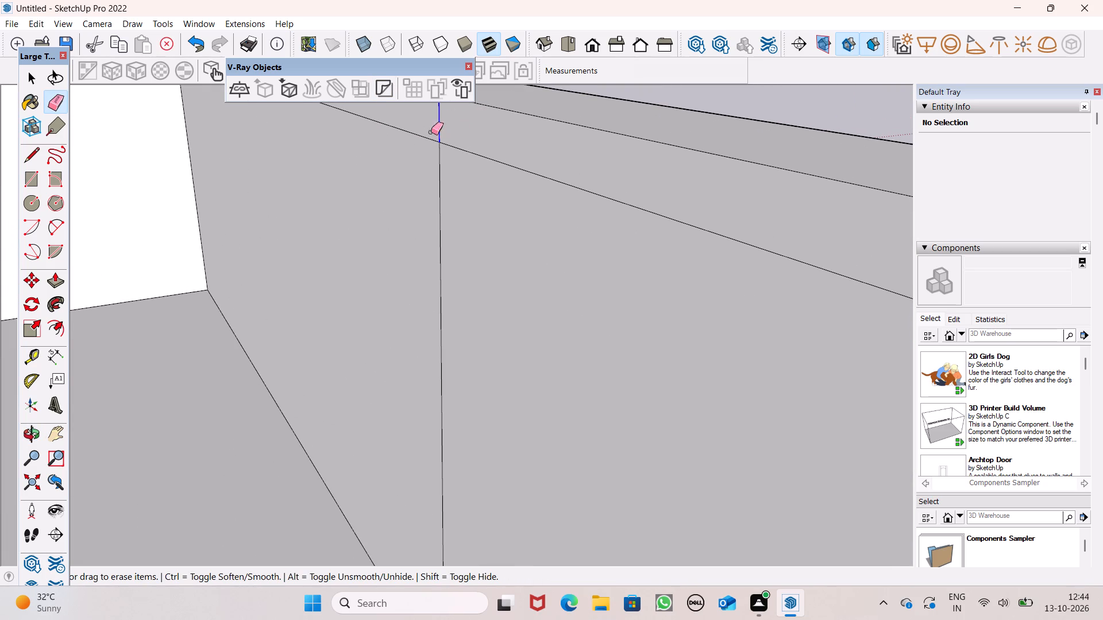
{"action": "left_click_drag", "start_coordinate": [456, 213], "coordinate": [439, 209]}
{"action": "scroll", "coordinate": [555, 158], "scroll_direction": "down", "scroll_amount": 9}
{"action": "scroll", "coordinate": [596, 164], "scroll_direction": "up", "scroll_amount": 1}
{"action": "scroll", "coordinate": [593, 155], "scroll_direction": "down", "scroll_amount": 5}
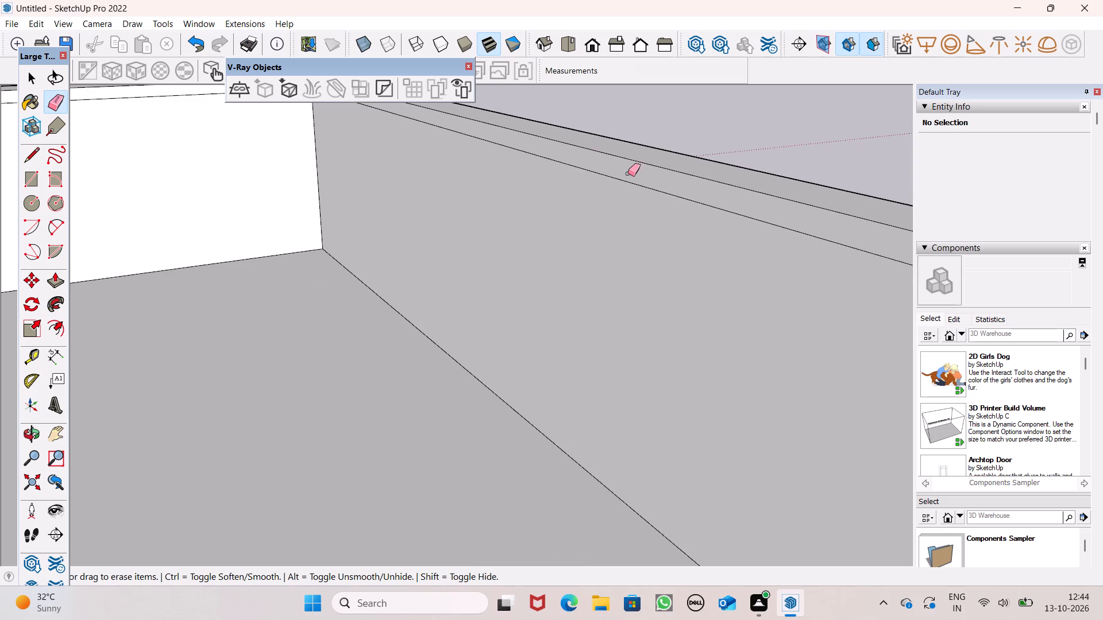
{"action": "scroll", "coordinate": [628, 173], "scroll_direction": "down", "scroll_amount": 8}
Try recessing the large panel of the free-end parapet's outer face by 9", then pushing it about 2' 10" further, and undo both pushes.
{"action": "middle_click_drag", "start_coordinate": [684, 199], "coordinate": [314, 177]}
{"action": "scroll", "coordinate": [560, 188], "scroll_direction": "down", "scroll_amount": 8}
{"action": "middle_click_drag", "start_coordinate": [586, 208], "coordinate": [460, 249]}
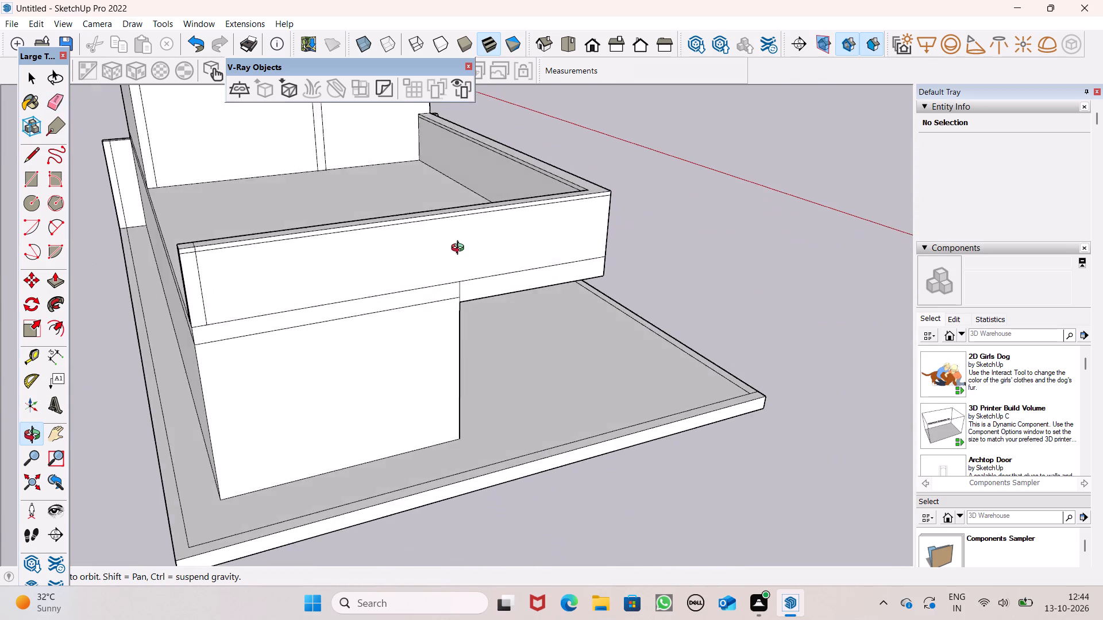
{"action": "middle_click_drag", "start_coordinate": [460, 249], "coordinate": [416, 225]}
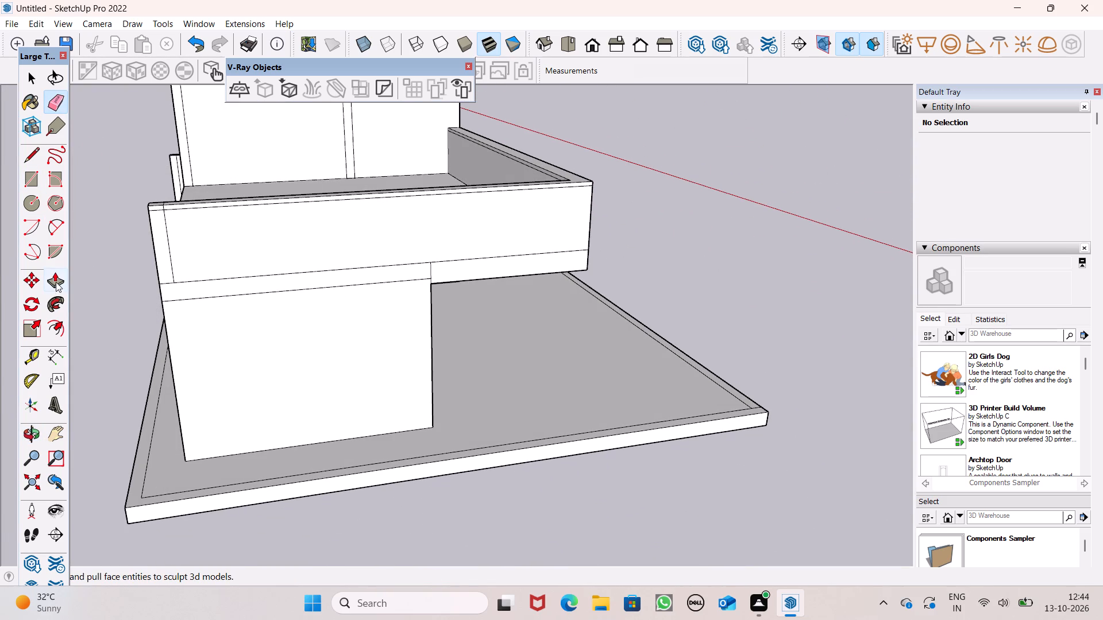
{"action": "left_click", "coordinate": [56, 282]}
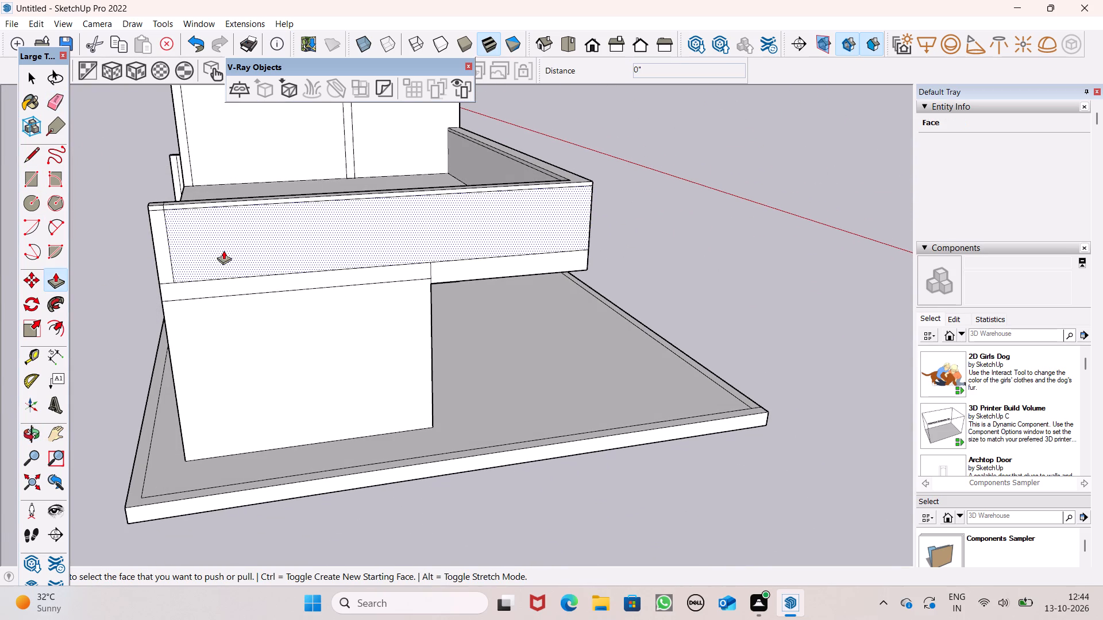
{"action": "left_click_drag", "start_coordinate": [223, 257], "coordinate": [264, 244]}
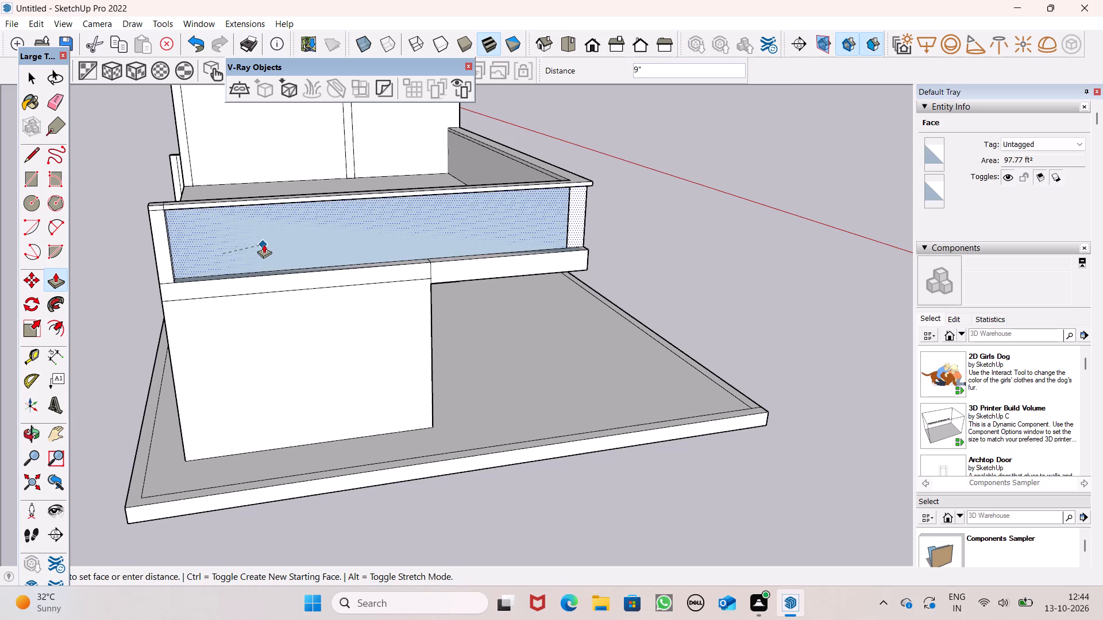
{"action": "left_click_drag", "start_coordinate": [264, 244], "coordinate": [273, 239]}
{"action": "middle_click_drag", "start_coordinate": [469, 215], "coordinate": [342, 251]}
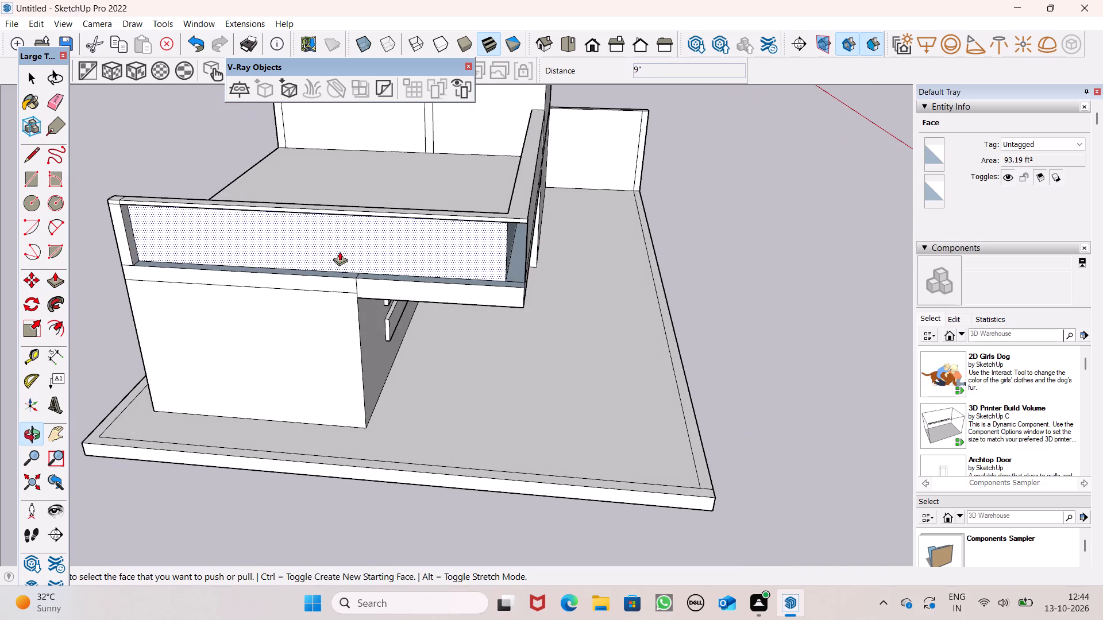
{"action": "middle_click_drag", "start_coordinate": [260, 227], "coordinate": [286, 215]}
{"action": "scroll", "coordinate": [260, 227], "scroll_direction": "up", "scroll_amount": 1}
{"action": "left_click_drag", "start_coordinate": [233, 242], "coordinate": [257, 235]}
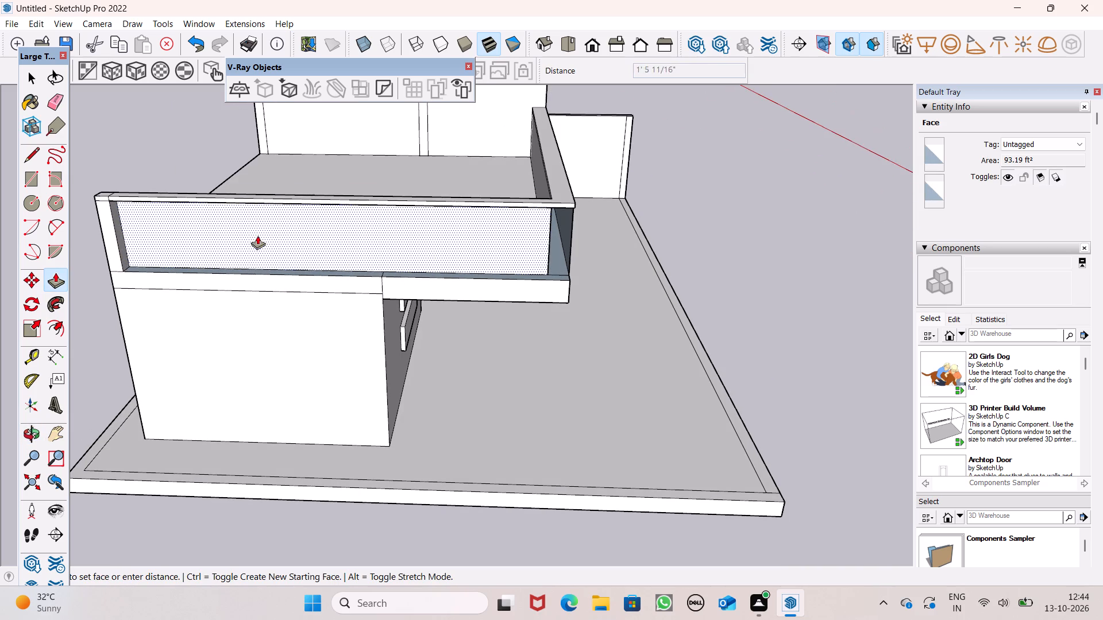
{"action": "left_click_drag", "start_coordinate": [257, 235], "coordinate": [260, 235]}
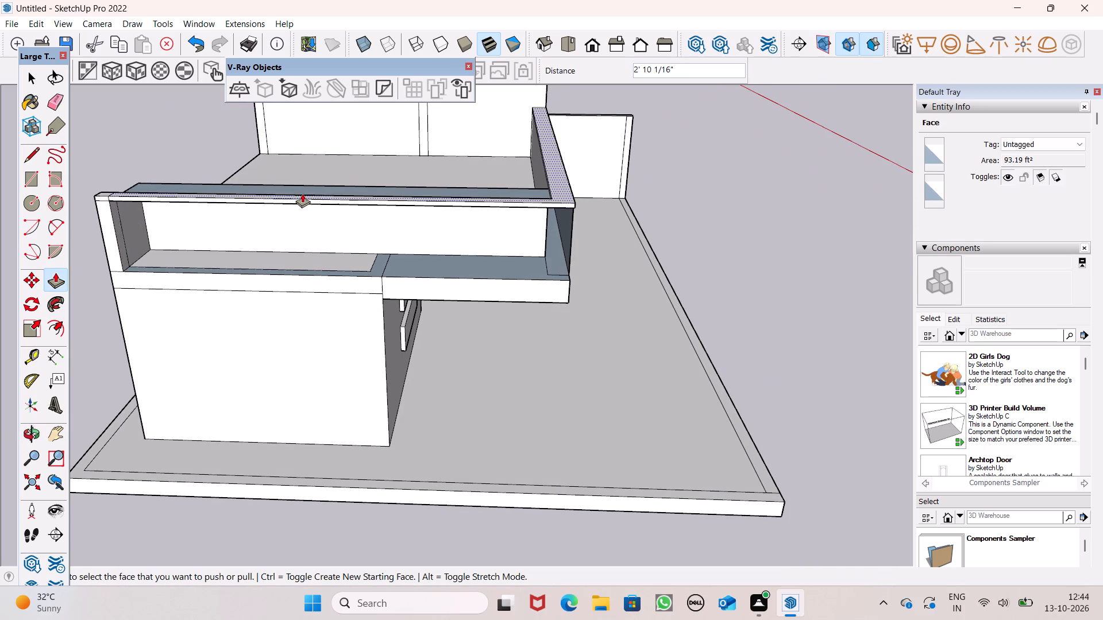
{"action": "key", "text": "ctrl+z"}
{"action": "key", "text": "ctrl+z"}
Examine the front parapet, the canopy and the upper-storey walls from the front and from above.
{"action": "middle_click_drag", "start_coordinate": [522, 223], "coordinate": [385, 243]}
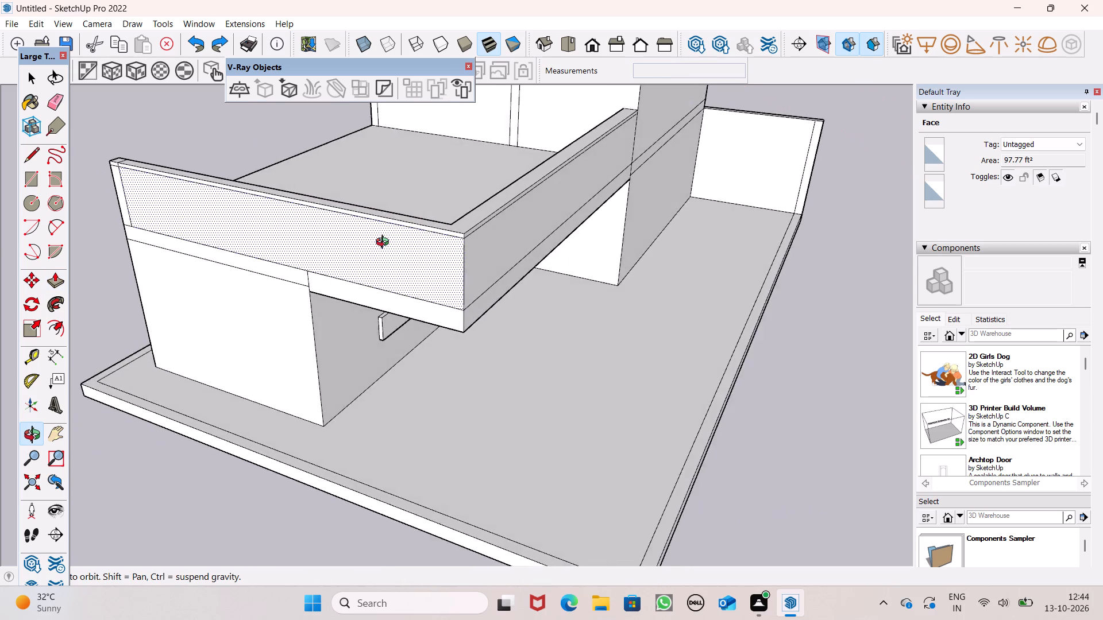
{"action": "middle_click_drag", "start_coordinate": [385, 243], "coordinate": [129, 224]}
{"action": "key", "text": "space"}
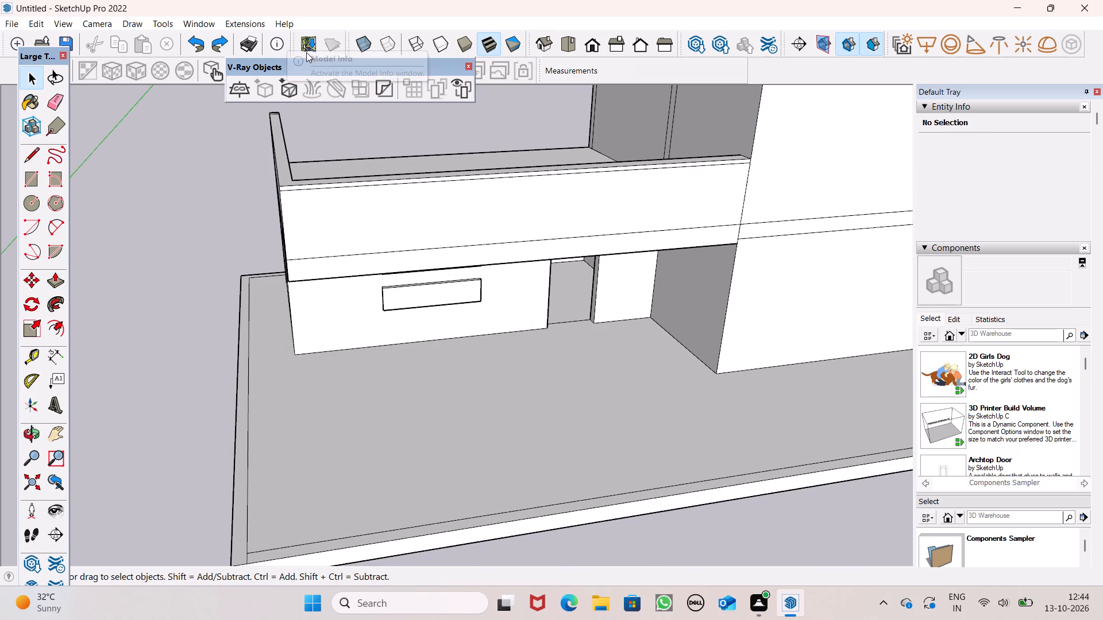
{"action": "scroll", "coordinate": [192, 157], "scroll_direction": "down", "scroll_amount": 4}
{"action": "scroll", "coordinate": [295, 205], "scroll_direction": "up", "scroll_amount": 1}
{"action": "middle_click_drag", "start_coordinate": [295, 205], "coordinate": [290, 175]}
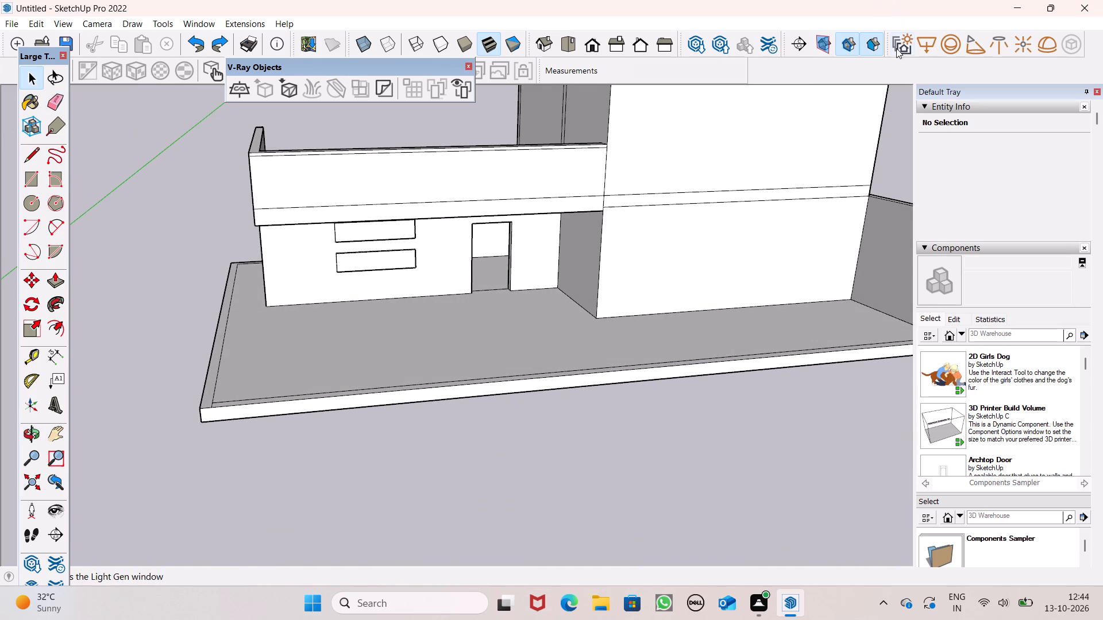
{"action": "scroll", "coordinate": [633, 142], "scroll_direction": "down", "scroll_amount": 1}
{"action": "middle_click_drag", "start_coordinate": [600, 145], "coordinate": [563, 246]}
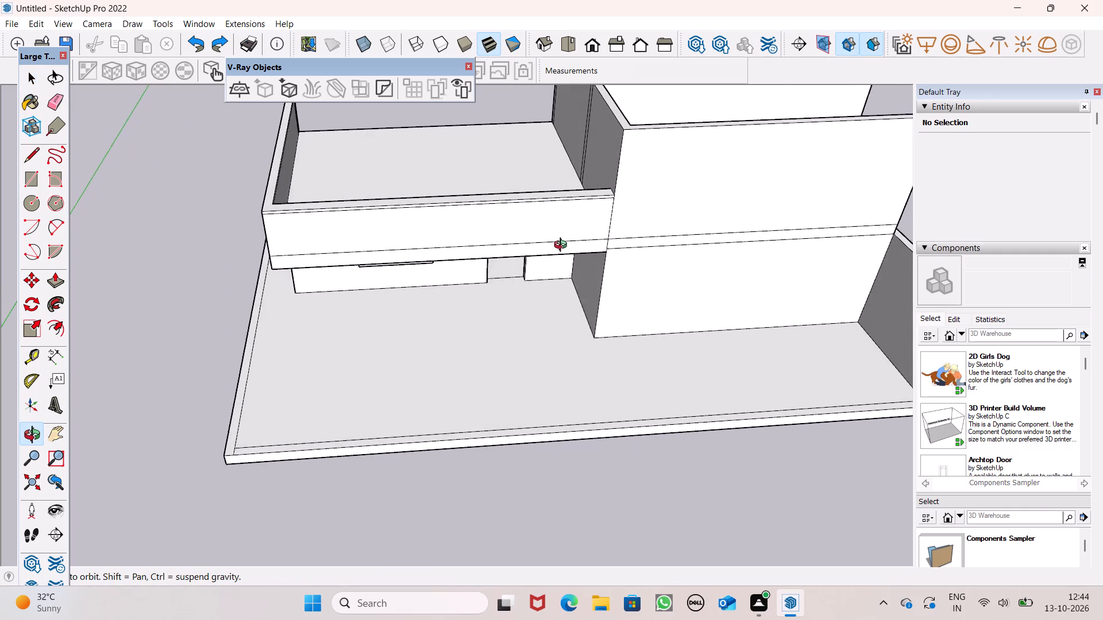
{"action": "middle_click_drag", "start_coordinate": [563, 246], "coordinate": [249, 292]}
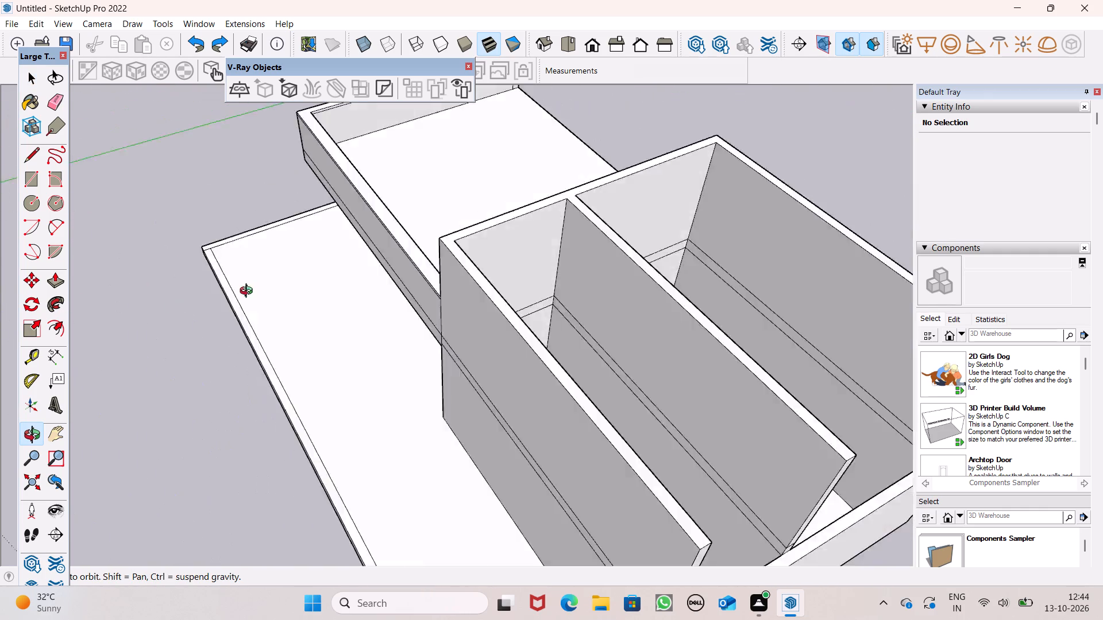
{"action": "middle_click_drag", "start_coordinate": [249, 292], "coordinate": [472, 268]}
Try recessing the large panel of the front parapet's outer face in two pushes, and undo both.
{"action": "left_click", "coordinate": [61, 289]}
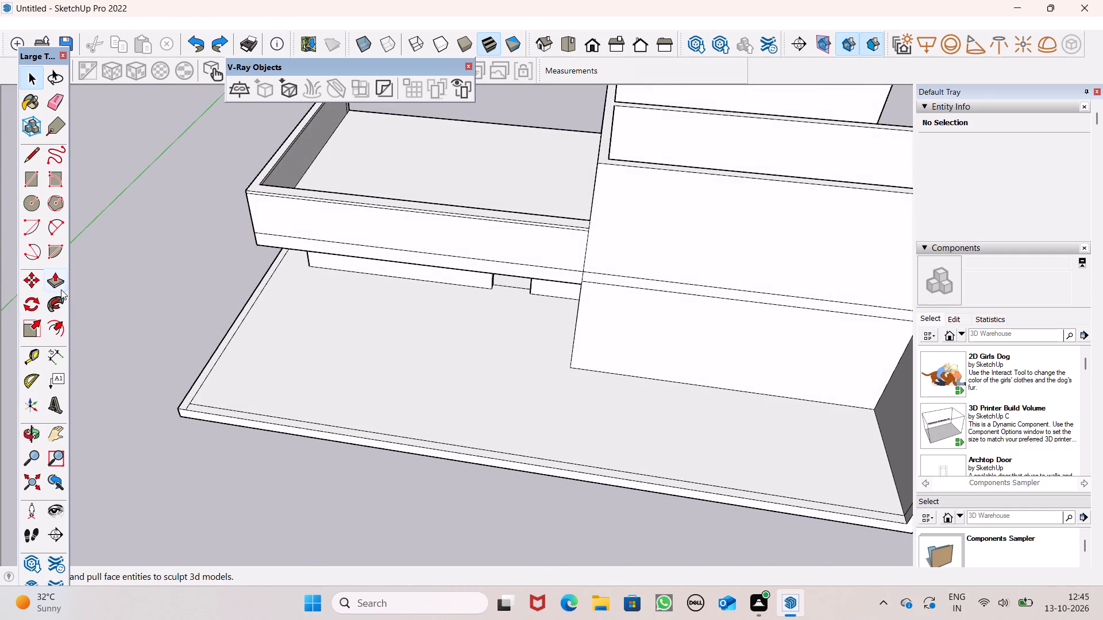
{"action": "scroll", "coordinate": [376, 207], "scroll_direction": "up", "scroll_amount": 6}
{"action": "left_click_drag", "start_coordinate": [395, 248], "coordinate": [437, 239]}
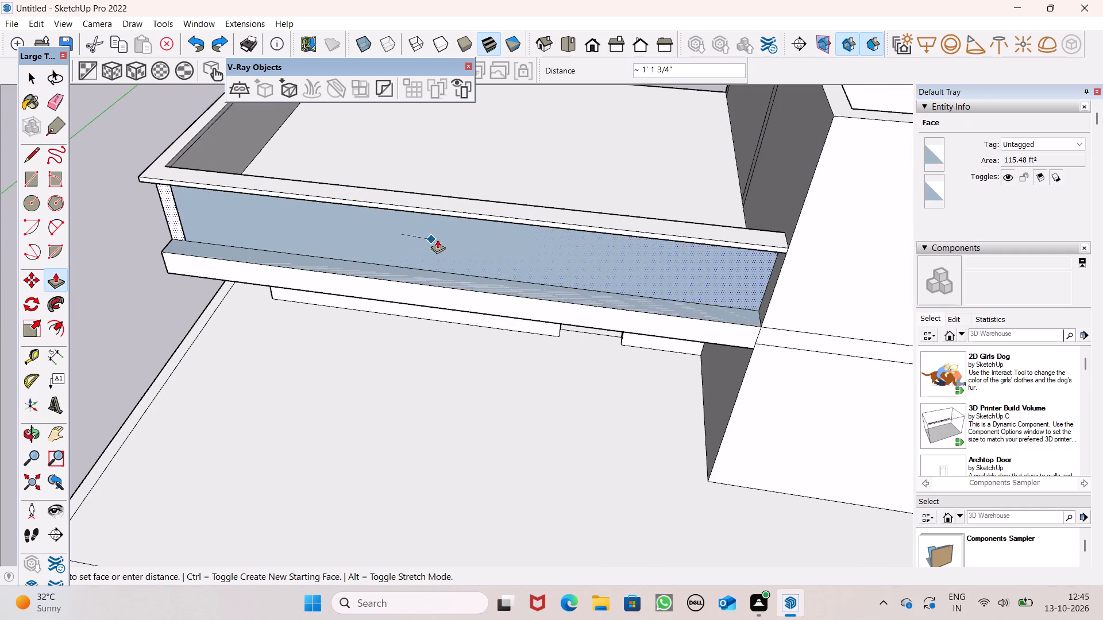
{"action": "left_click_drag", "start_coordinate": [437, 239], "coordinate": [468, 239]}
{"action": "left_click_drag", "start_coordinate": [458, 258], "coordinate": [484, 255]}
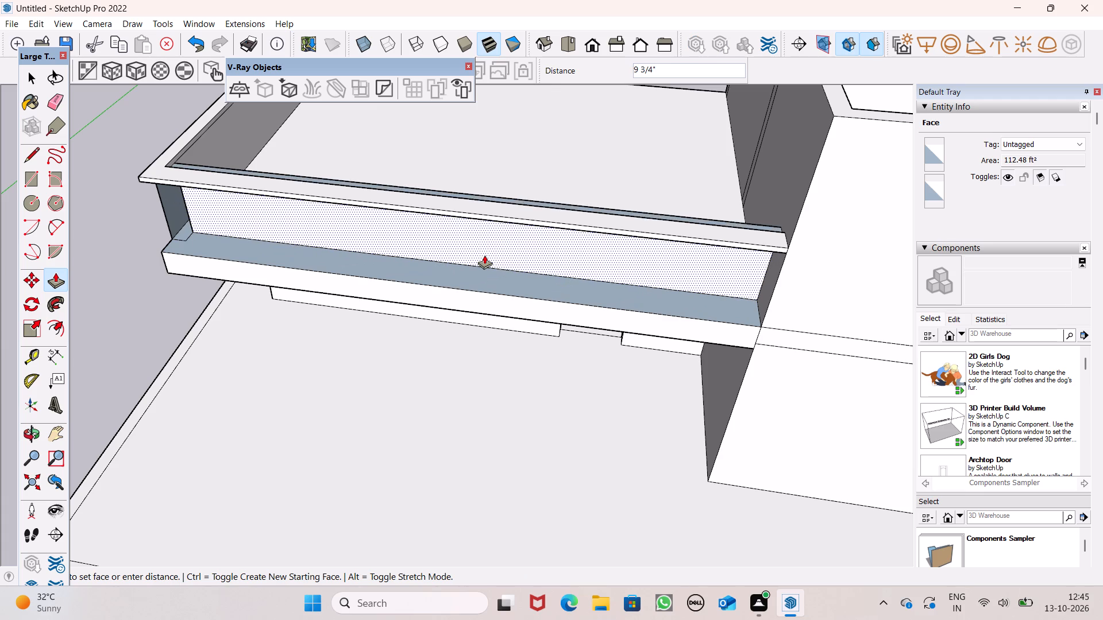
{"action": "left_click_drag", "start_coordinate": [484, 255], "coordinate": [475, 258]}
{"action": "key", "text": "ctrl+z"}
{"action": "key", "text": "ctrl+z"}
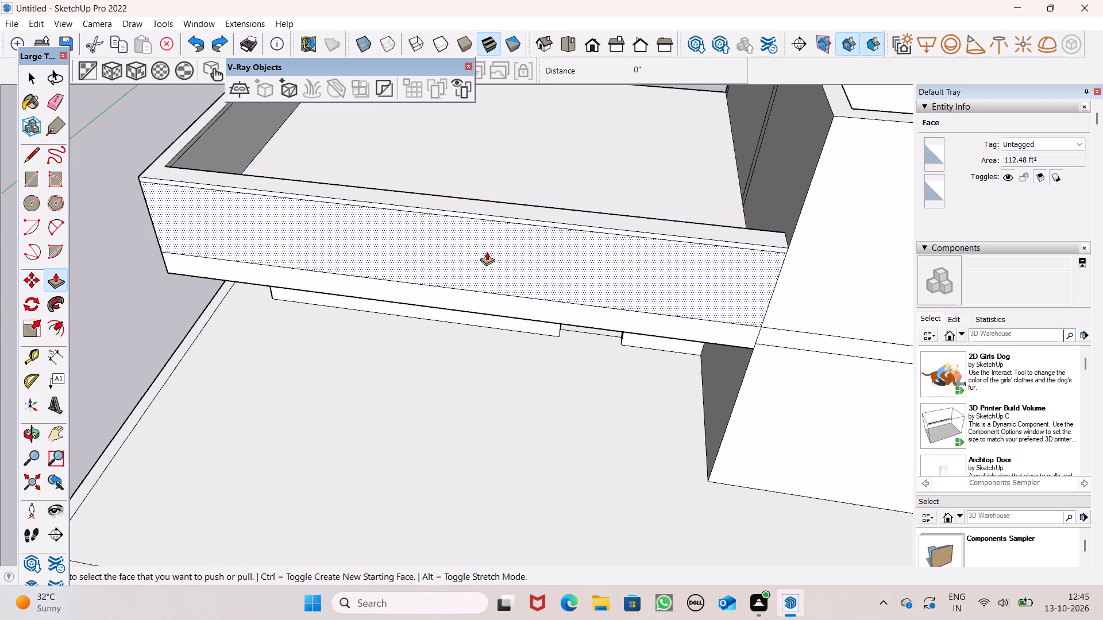
Examine the whole building's massing from the front and from above.
{"action": "key", "text": "space"}
{"action": "scroll", "coordinate": [445, 232], "scroll_direction": "down", "scroll_amount": 2}
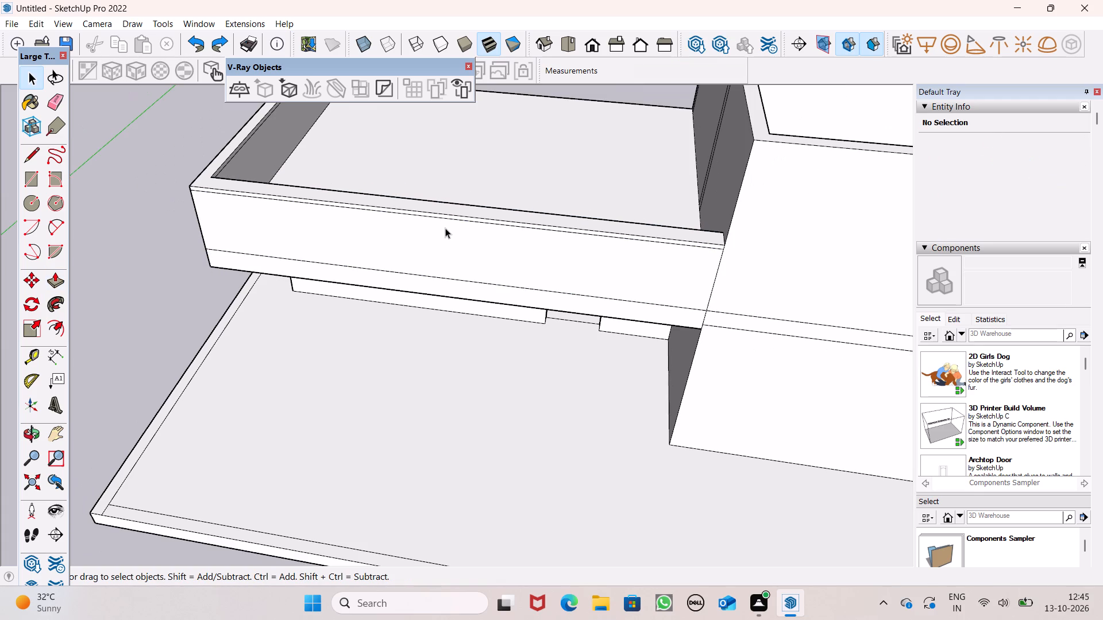
{"action": "scroll", "coordinate": [486, 169], "scroll_direction": "down", "scroll_amount": 5}
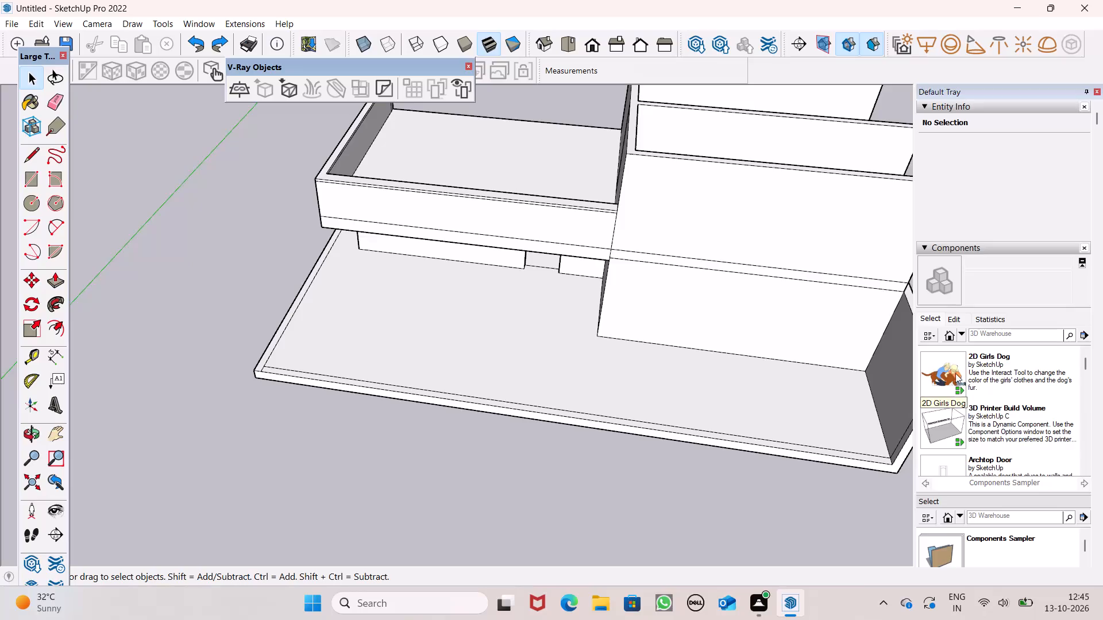
{"action": "scroll", "coordinate": [434, 226], "scroll_direction": "up", "scroll_amount": 1}
{"action": "scroll", "coordinate": [430, 234], "scroll_direction": "down", "scroll_amount": 1}
{"action": "scroll", "coordinate": [416, 267], "scroll_direction": "up", "scroll_amount": 1}
{"action": "scroll", "coordinate": [415, 267], "scroll_direction": "down", "scroll_amount": 10}
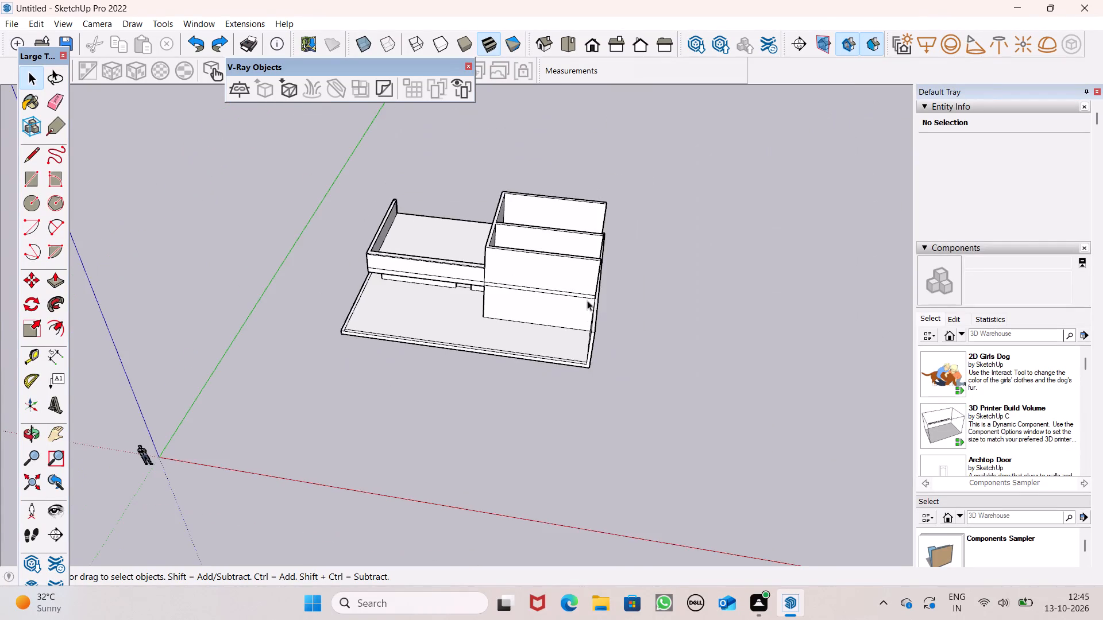
{"action": "middle_click_drag", "start_coordinate": [589, 296], "coordinate": [640, 145]}
{"action": "scroll", "coordinate": [589, 282], "scroll_direction": "up", "scroll_amount": 1}
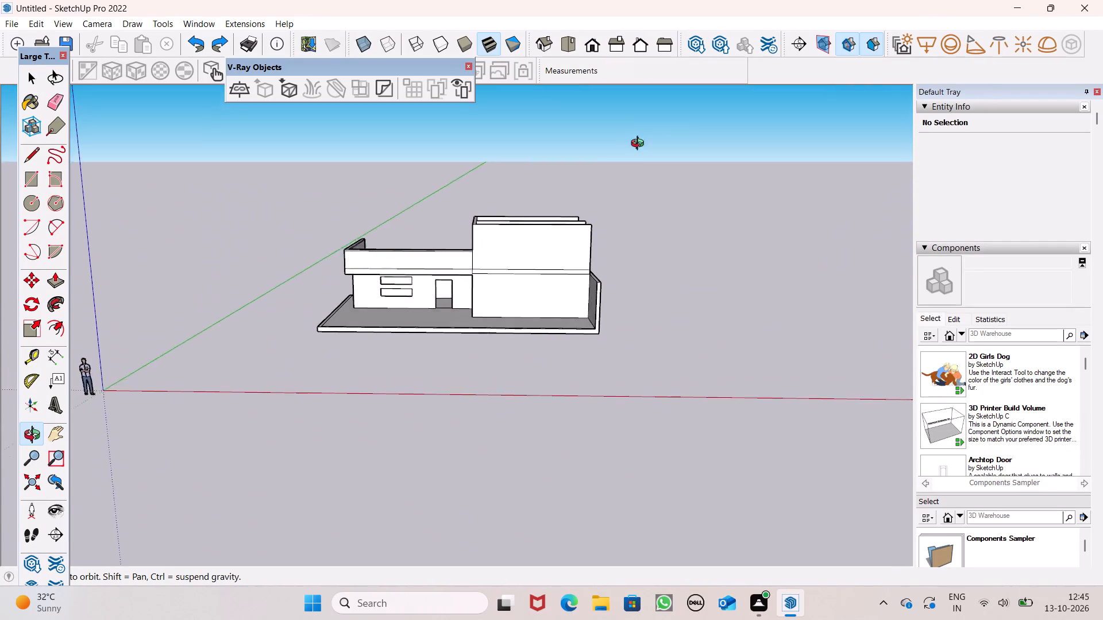
{"action": "middle_click_drag", "start_coordinate": [640, 145], "coordinate": [669, 337]}
Push/Pull the connected top face of the upper-storey walls upward by about 4' 2 9/16".
{"action": "scroll", "coordinate": [648, 250], "scroll_direction": "up", "scroll_amount": 5}
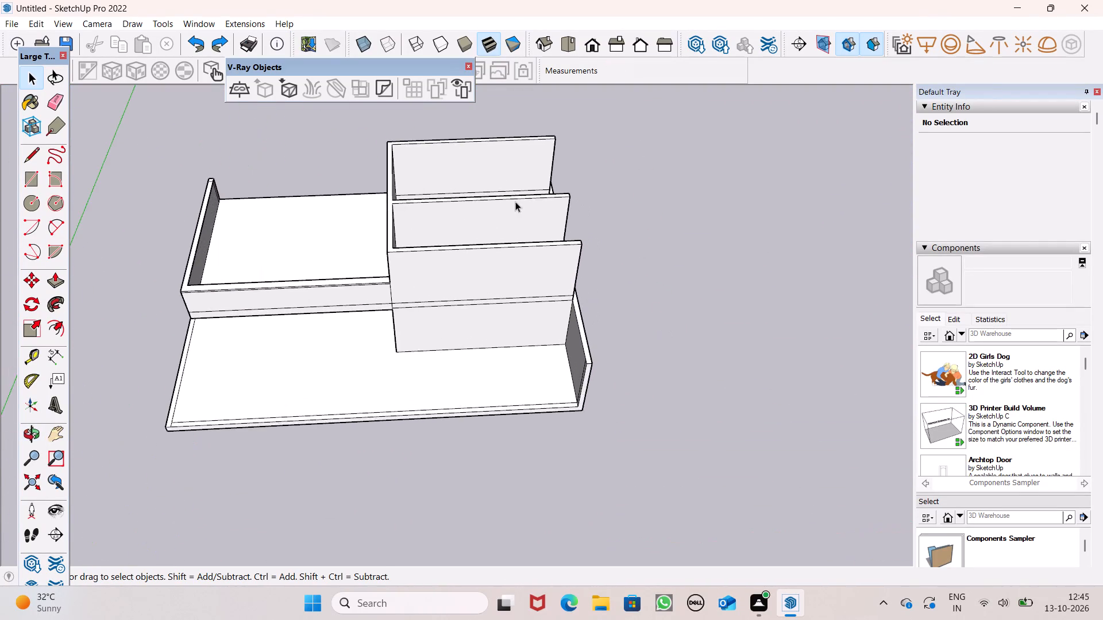
{"action": "scroll", "coordinate": [454, 190], "scroll_direction": "up", "scroll_amount": 5}
{"action": "left_click", "coordinate": [52, 284]}
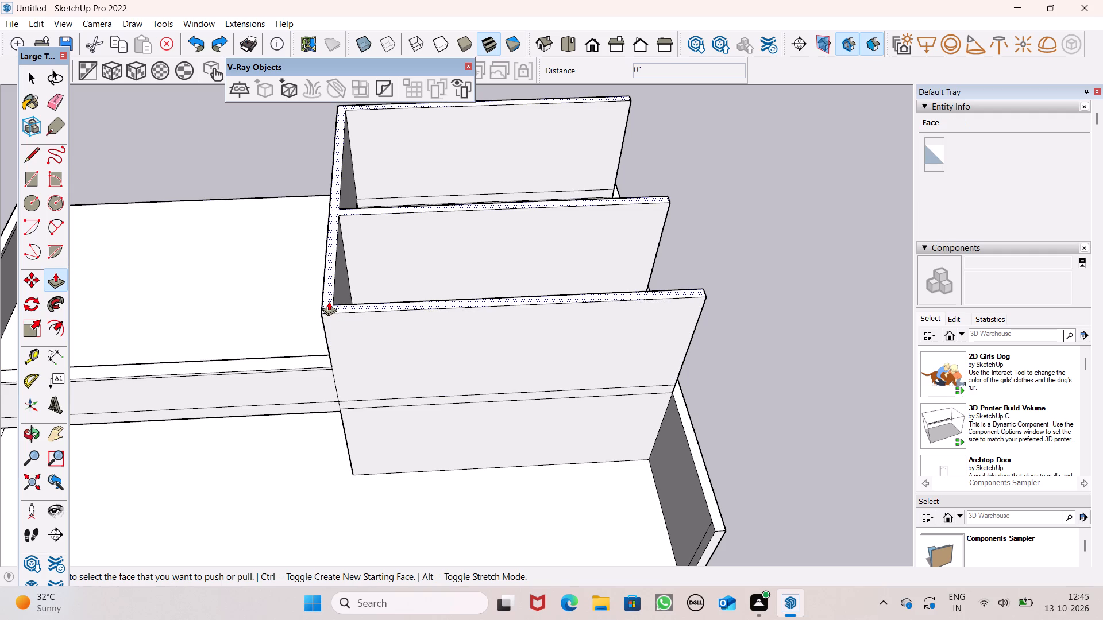
{"action": "left_click_drag", "start_coordinate": [329, 301], "coordinate": [322, 256]}
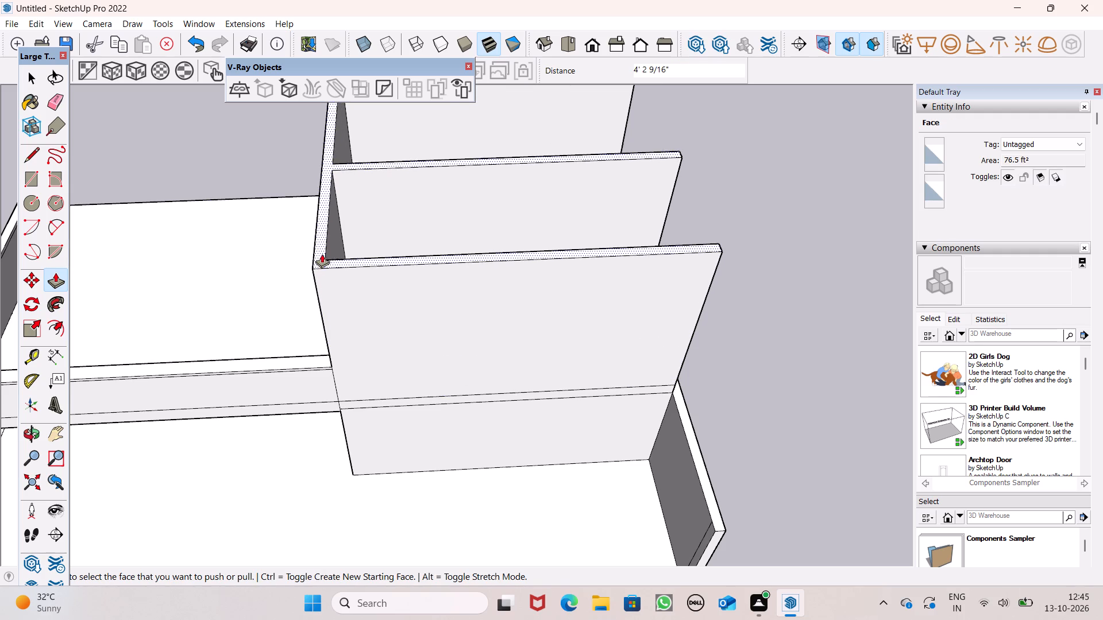
{"action": "scroll", "coordinate": [389, 315], "scroll_direction": "down", "scroll_amount": 7}
{"action": "middle_click_drag", "start_coordinate": [433, 362], "coordinate": [439, 197]}
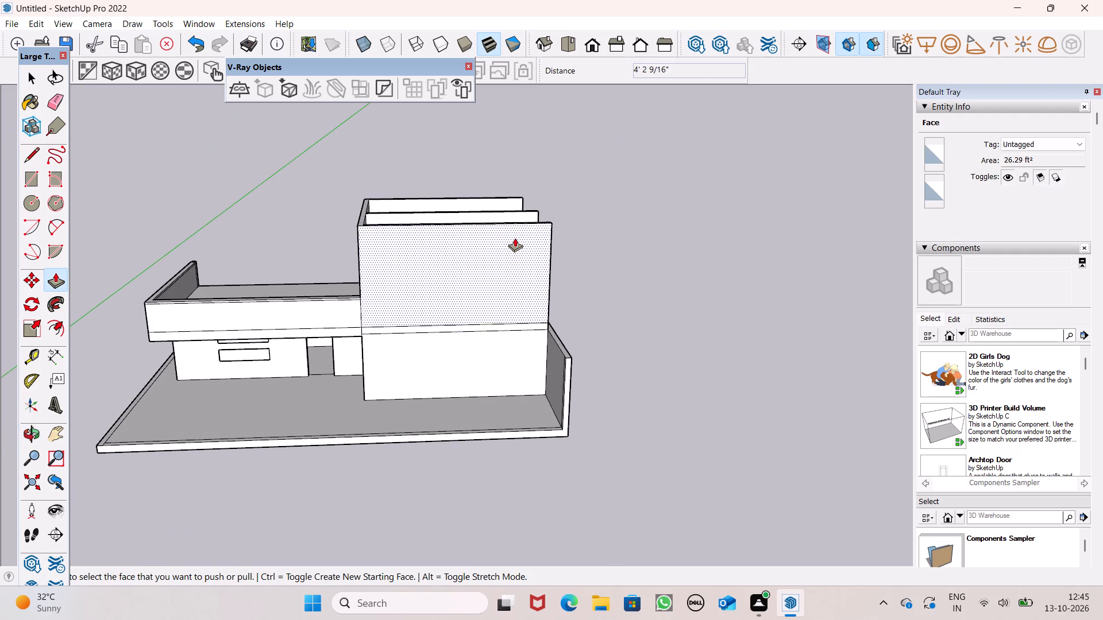
{"action": "key", "text": "space"}
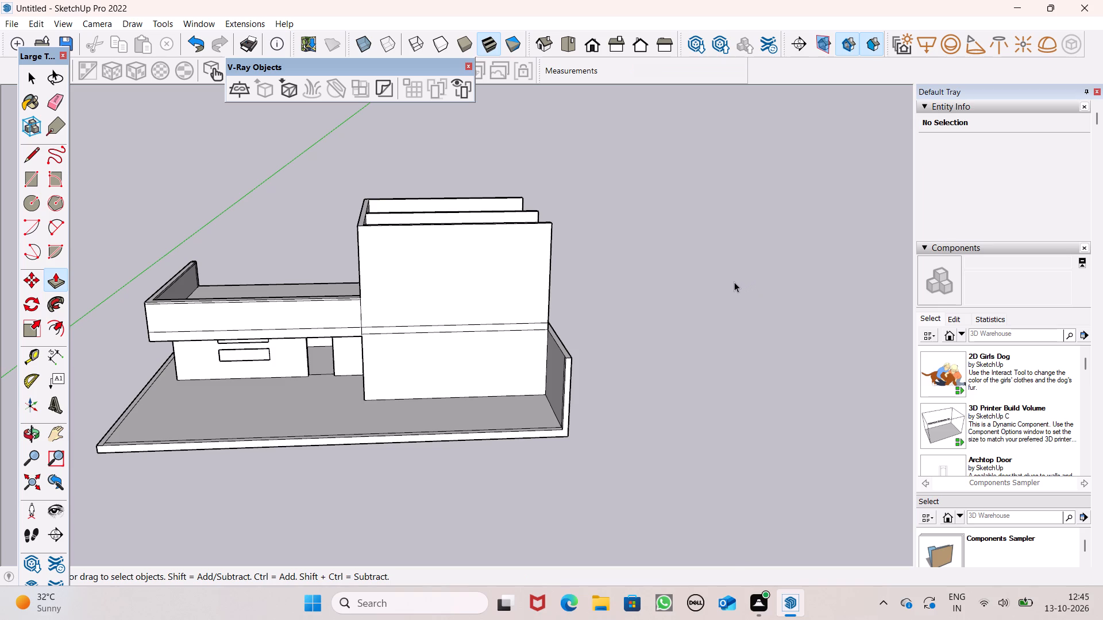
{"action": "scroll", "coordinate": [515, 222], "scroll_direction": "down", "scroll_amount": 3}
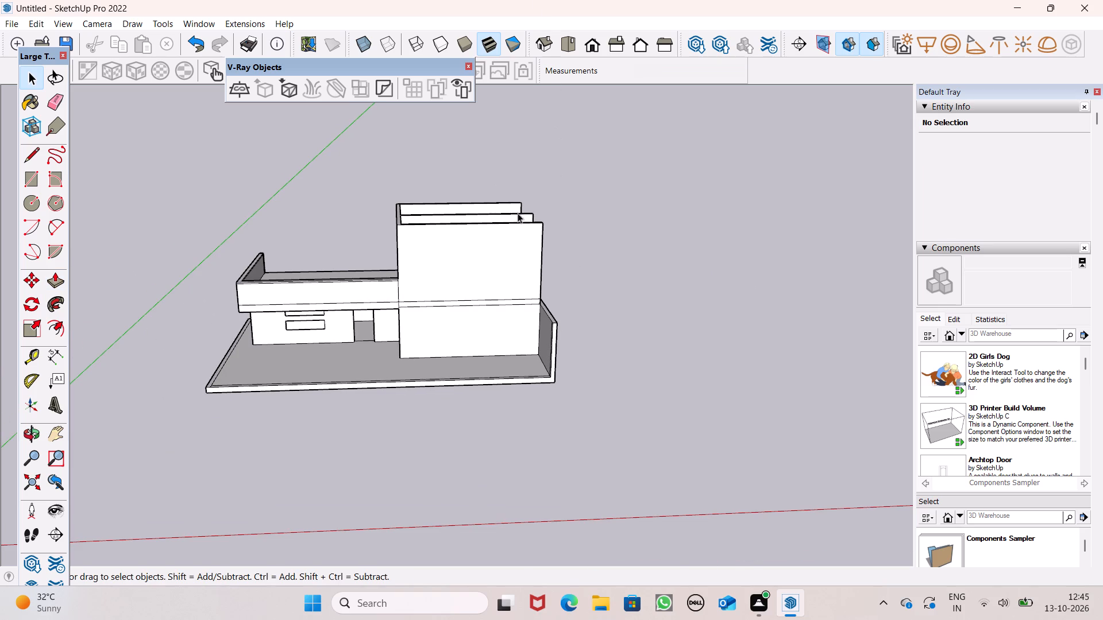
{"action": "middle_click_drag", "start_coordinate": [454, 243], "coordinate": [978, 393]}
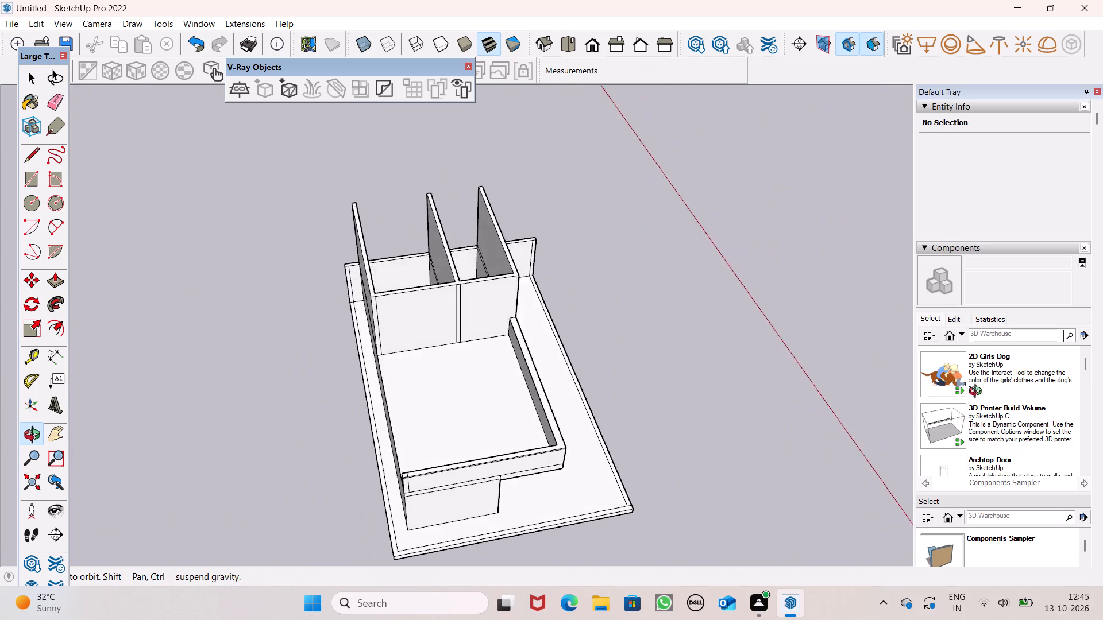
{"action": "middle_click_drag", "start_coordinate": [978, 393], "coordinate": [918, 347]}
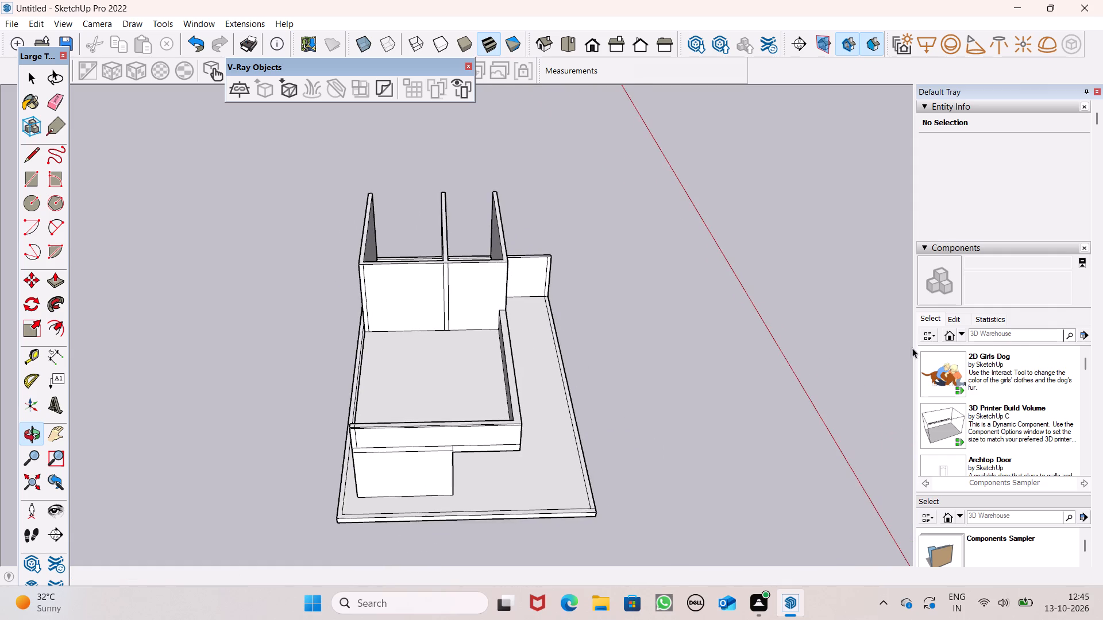
Erase the two vertical partition lines from the upper-storey wall face overlooking the front roof.
{"action": "scroll", "coordinate": [715, 354], "scroll_direction": "up", "scroll_amount": 6}
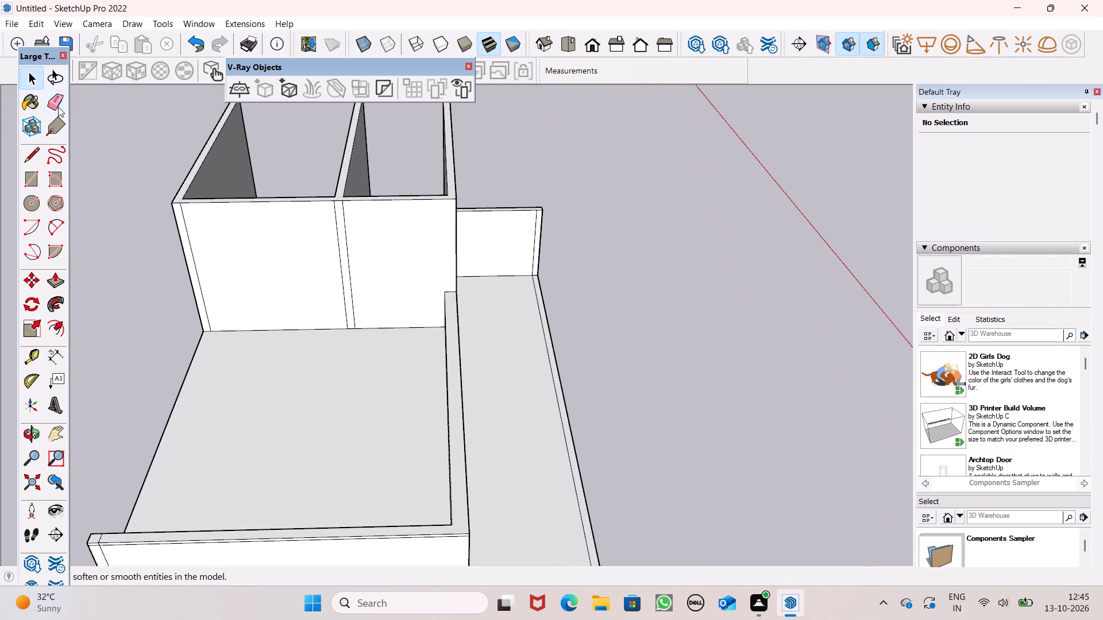
{"action": "left_click", "coordinate": [52, 107]}
{"action": "scroll", "coordinate": [352, 258], "scroll_direction": "up", "scroll_amount": 3}
{"action": "left_click_drag", "start_coordinate": [348, 256], "coordinate": [335, 257]}
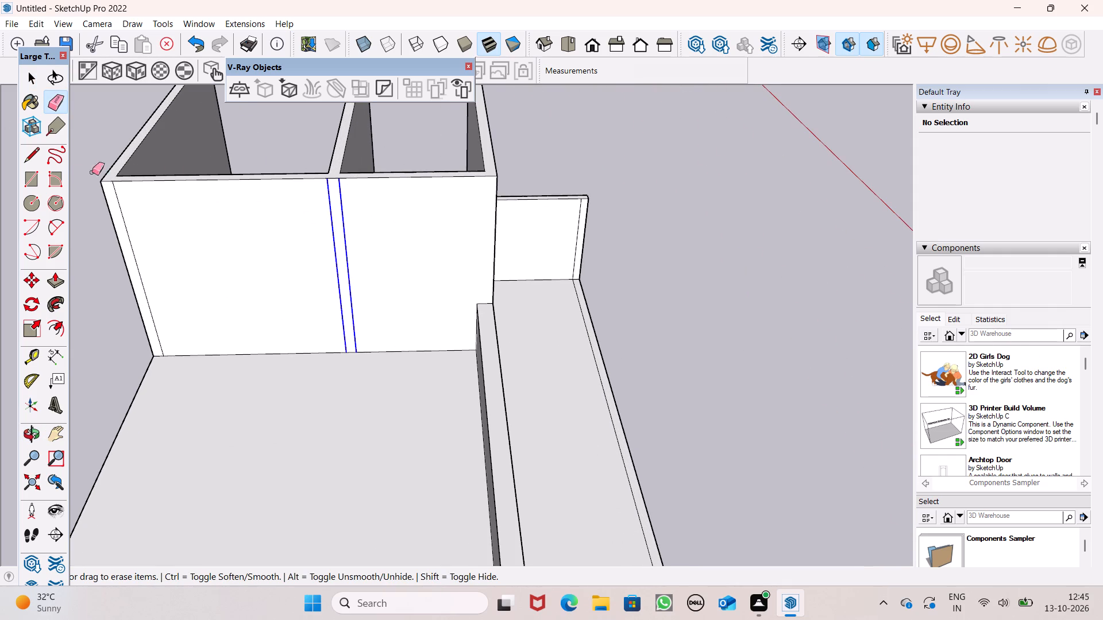
Draw a rectangle about 7' 5" by 7' 10" on the front roof, against the base of the upper-storey wall near the side parapet.
{"action": "left_click", "coordinate": [37, 182]}
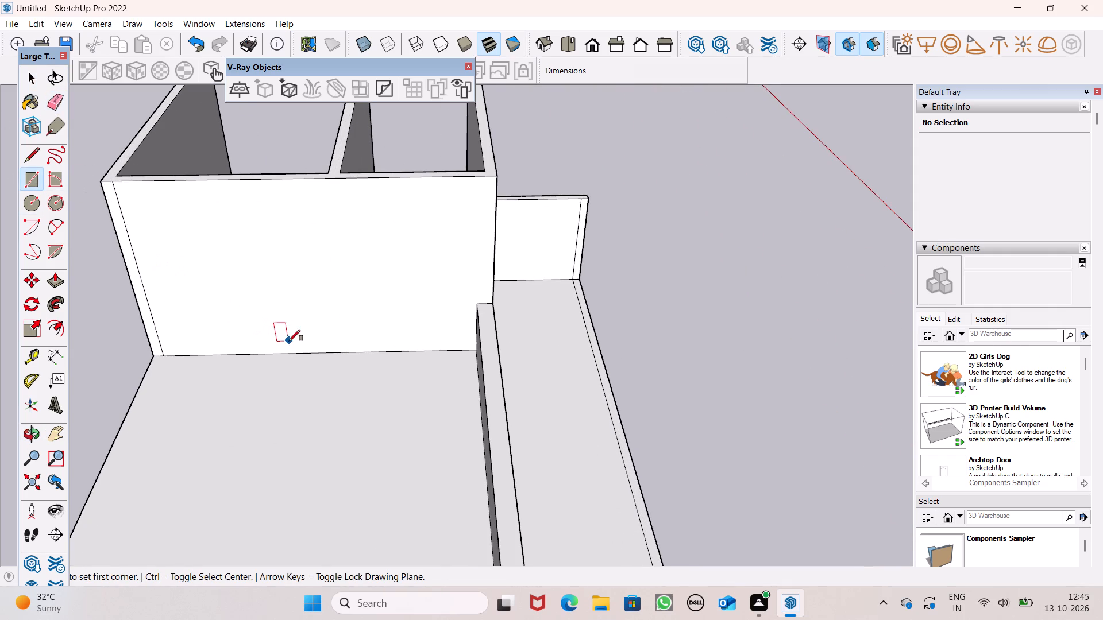
{"action": "middle_click_drag", "start_coordinate": [309, 336], "coordinate": [358, 381]}
{"action": "scroll", "coordinate": [309, 336], "scroll_direction": "up", "scroll_amount": 1}
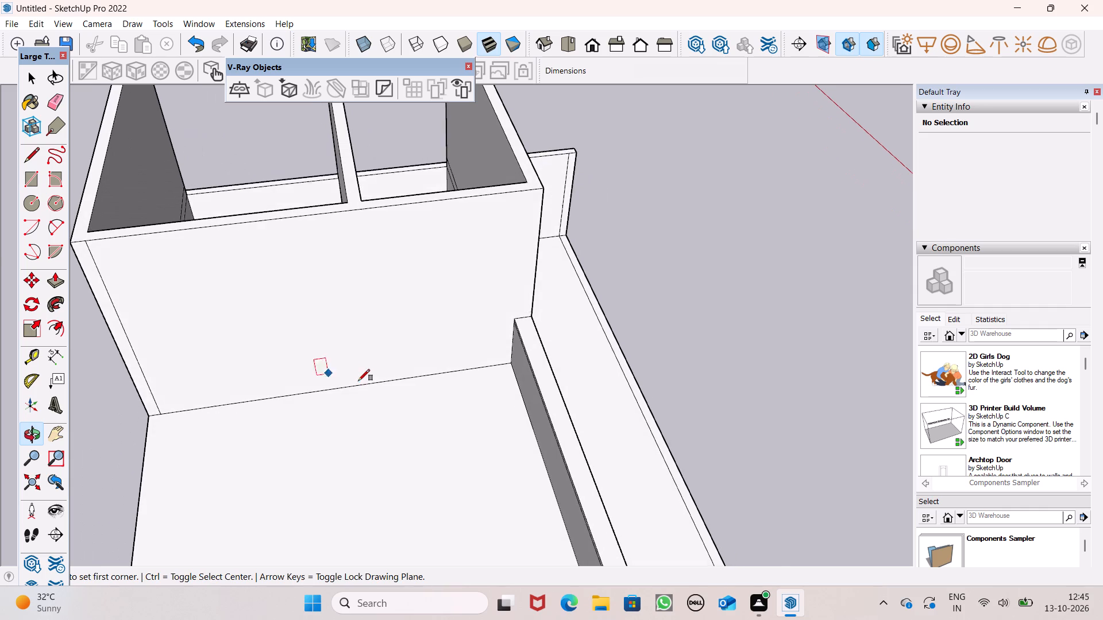
{"action": "scroll", "coordinate": [358, 381], "scroll_direction": "up", "scroll_amount": 2}
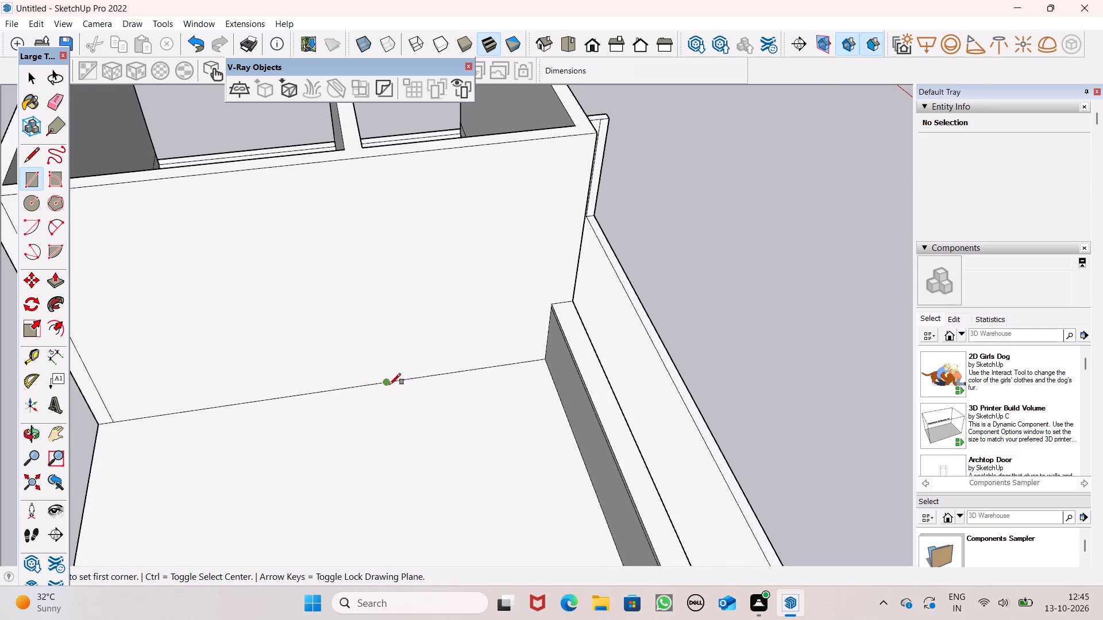
{"action": "left_click", "coordinate": [399, 381]}
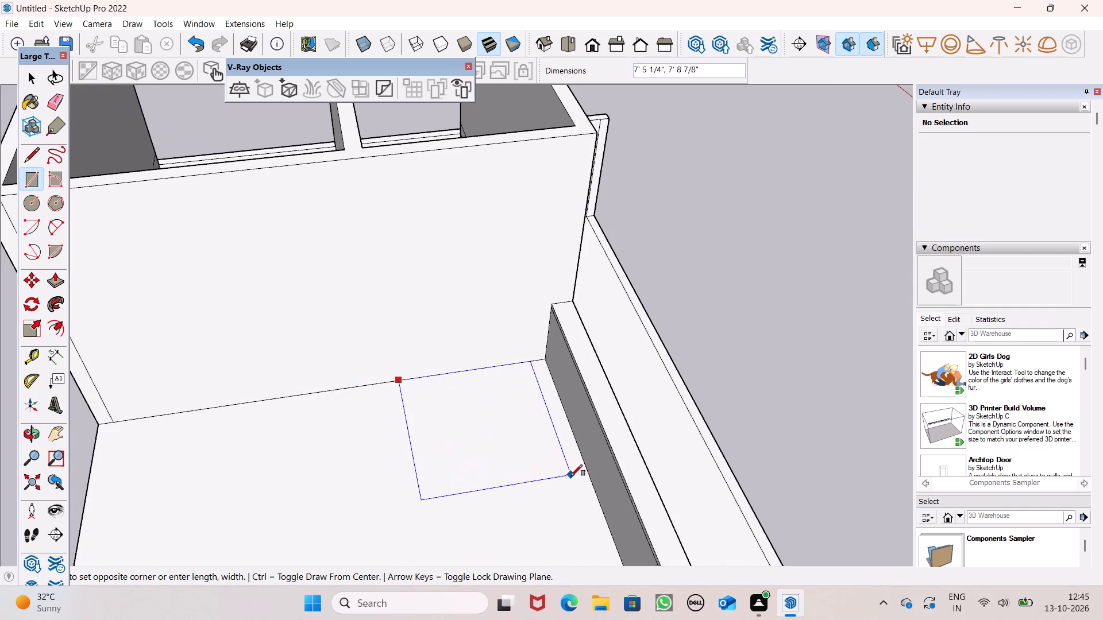
{"action": "left_click", "coordinate": [571, 478]}
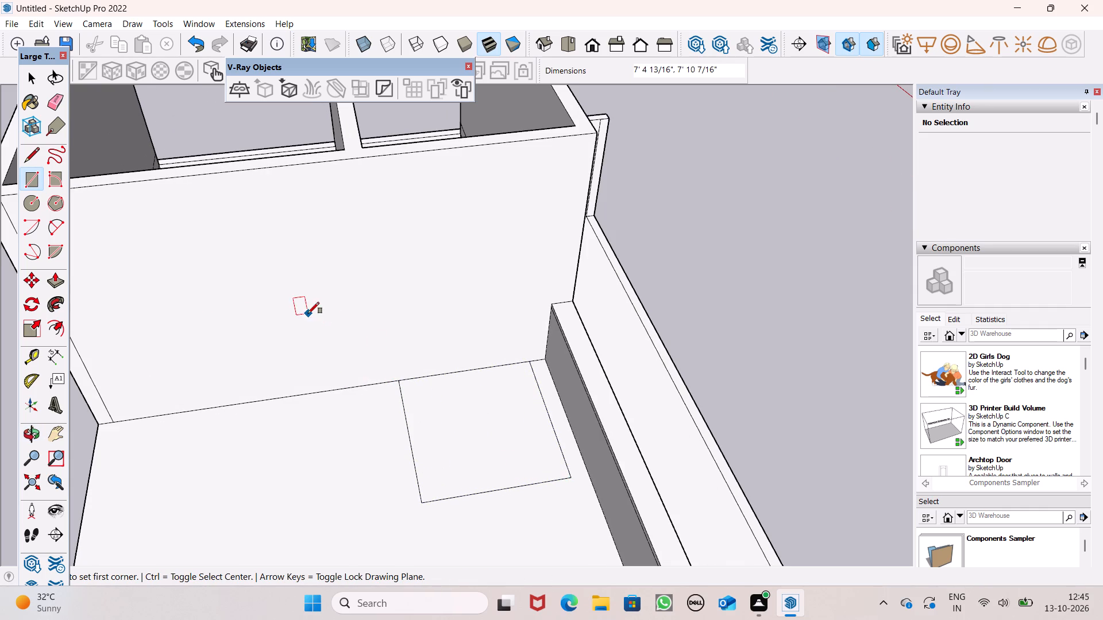
Push/Pull the new roof rectangle upward by about 14' 2 9/16" into a block.
{"action": "left_click", "coordinate": [52, 285]}
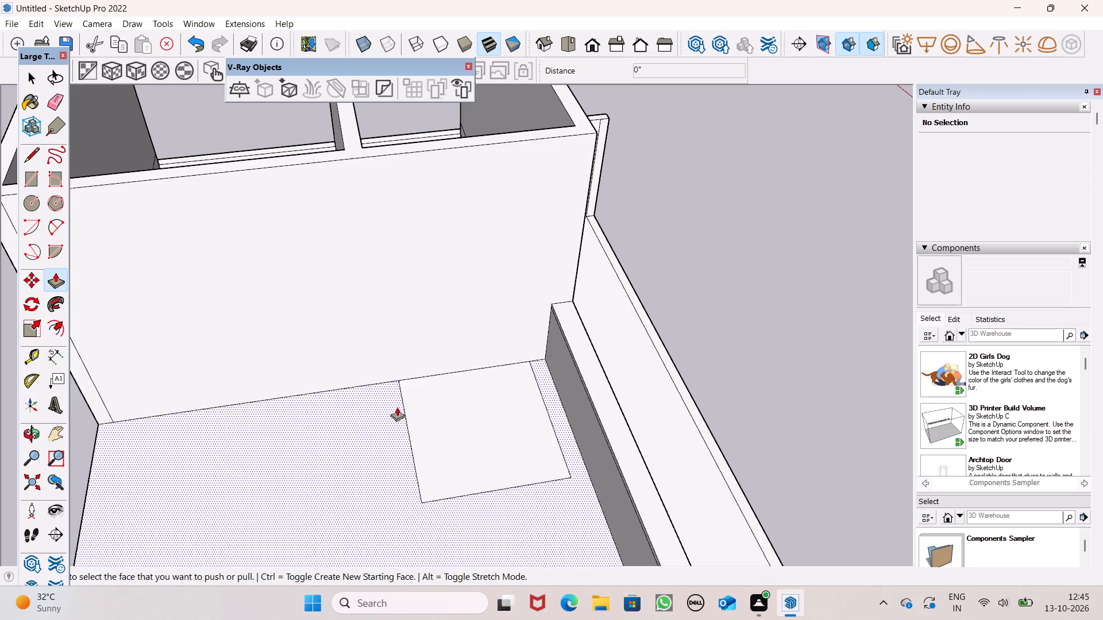
{"action": "scroll", "coordinate": [409, 414], "scroll_direction": "down", "scroll_amount": 3}
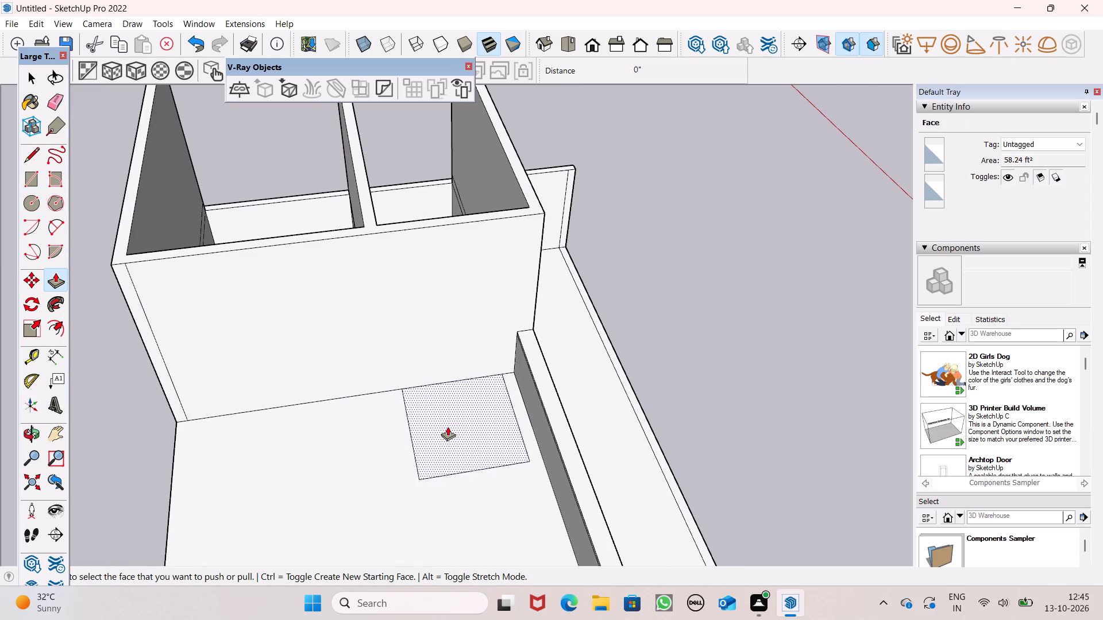
{"action": "left_click_drag", "start_coordinate": [446, 427], "coordinate": [320, 229]}
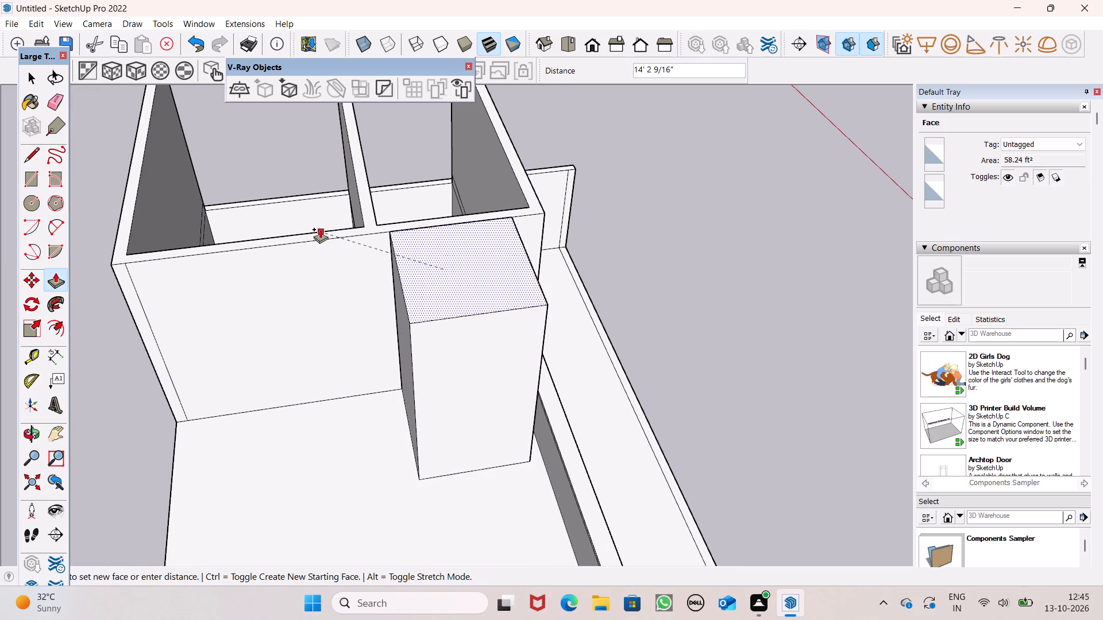
{"action": "left_click_drag", "start_coordinate": [320, 229], "coordinate": [318, 229]}
Push the top face of the roof block down by about 1' 10 13/16", below the top of the upper-storey walls.
{"action": "scroll", "coordinate": [543, 269], "scroll_direction": "down", "scroll_amount": 3}
{"action": "scroll", "coordinate": [673, 342], "scroll_direction": "up", "scroll_amount": 1}
{"action": "middle_click_drag", "start_coordinate": [673, 340], "coordinate": [520, 322]}
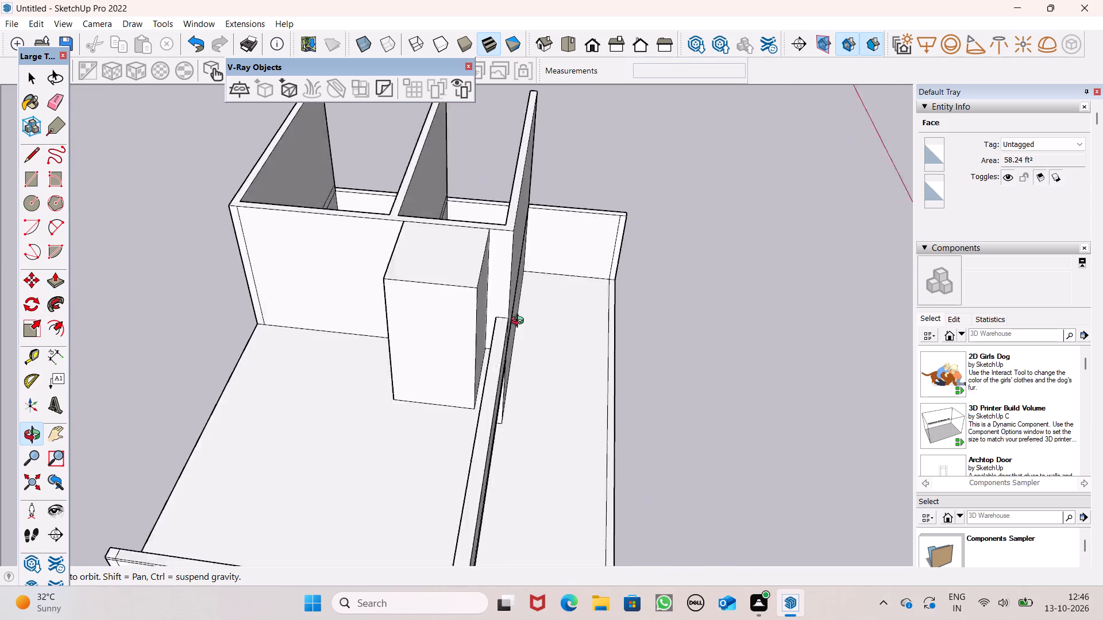
{"action": "middle_click_drag", "start_coordinate": [520, 322], "coordinate": [223, 272]}
{"action": "scroll", "coordinate": [350, 170], "scroll_direction": "up", "scroll_amount": 3}
{"action": "left_click_drag", "start_coordinate": [363, 191], "coordinate": [367, 205]}
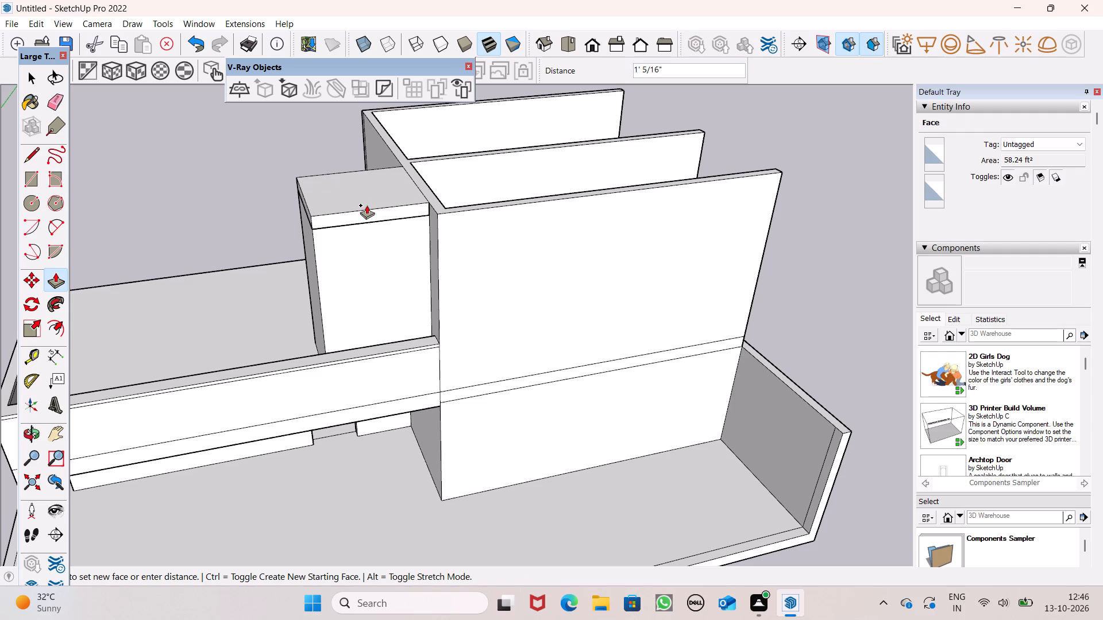
{"action": "left_click_drag", "start_coordinate": [367, 205], "coordinate": [371, 216]}
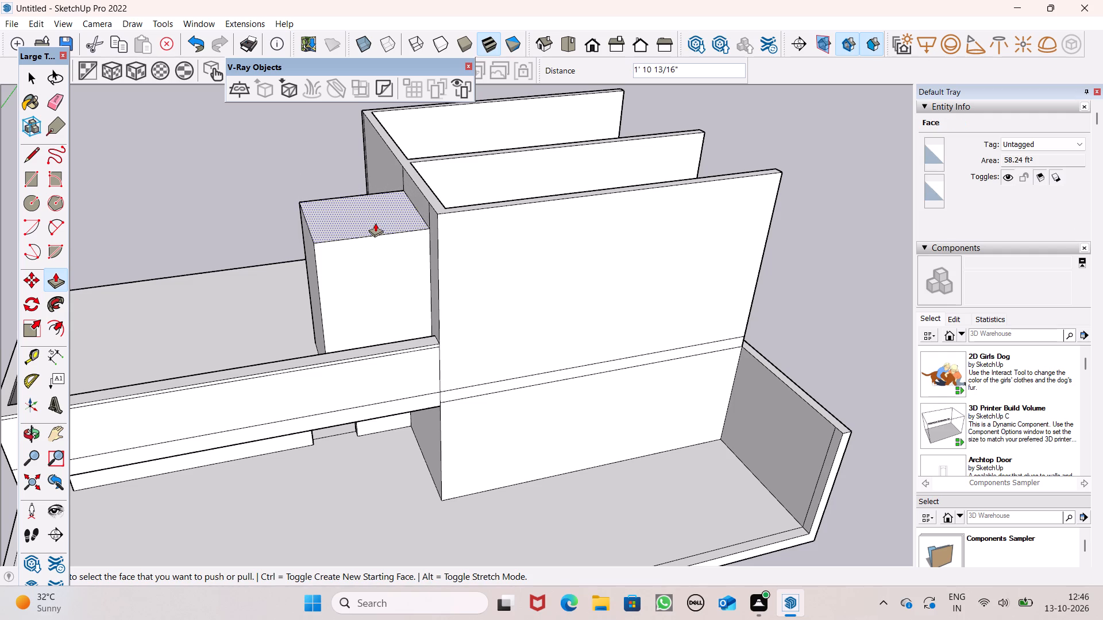
{"action": "key", "text": "space"}
Examine the roof block, the upper storey and the canopy from low and eye-level side views.
{"action": "scroll", "coordinate": [276, 214], "scroll_direction": "down", "scroll_amount": 3}
{"action": "middle_click_drag", "start_coordinate": [325, 235], "coordinate": [395, 49]}
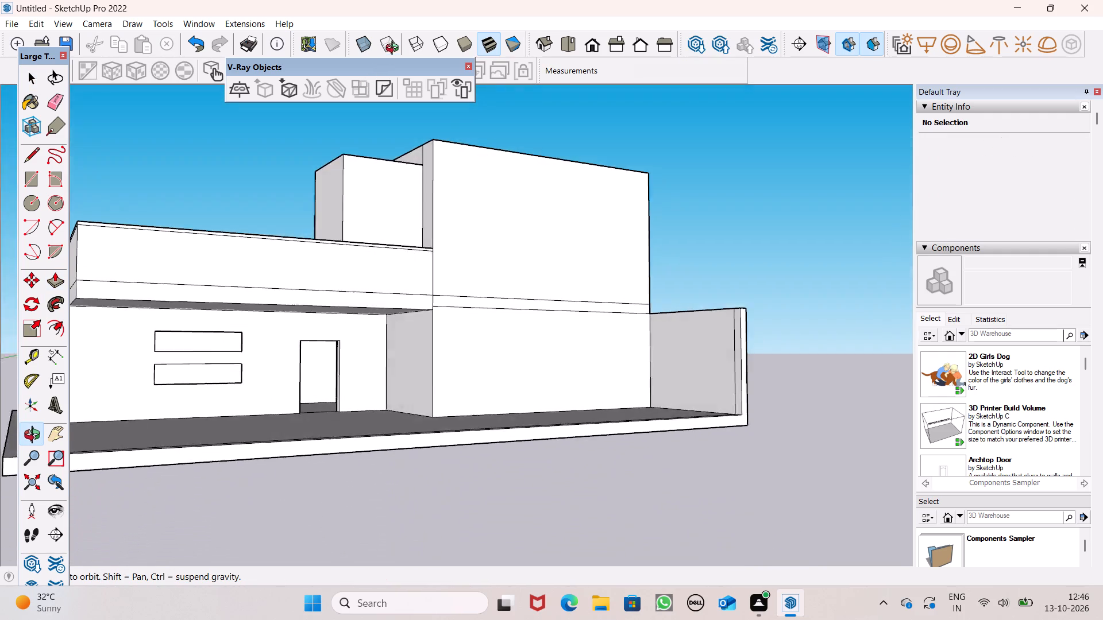
{"action": "middle_click_drag", "start_coordinate": [395, 49], "coordinate": [396, 0]}
{"action": "scroll", "coordinate": [393, 28], "scroll_direction": "up", "scroll_amount": 2}
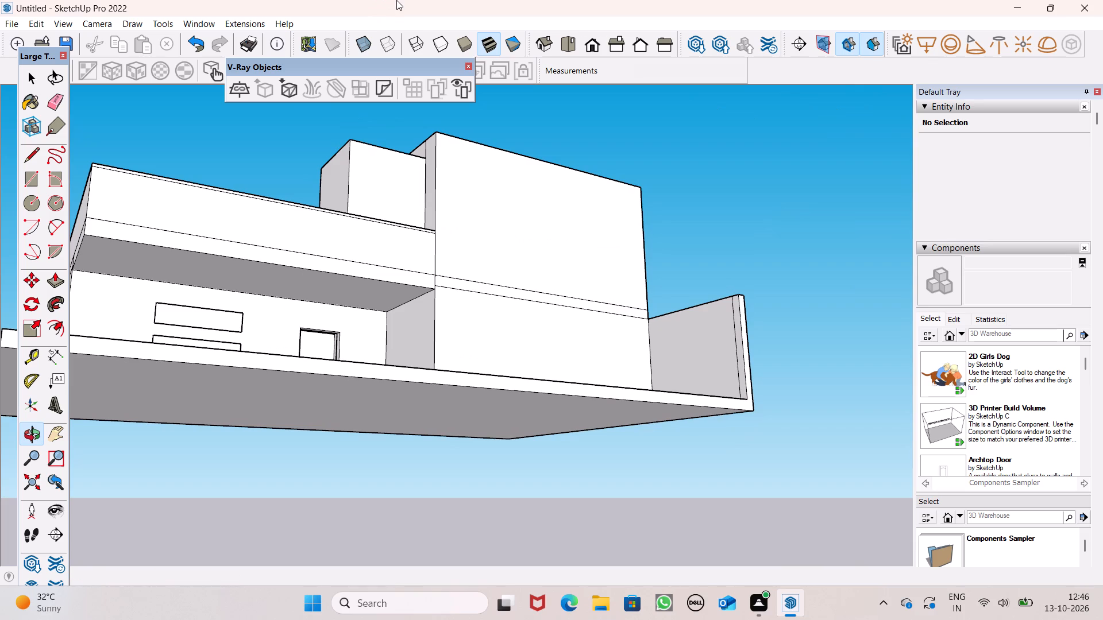
{"action": "scroll", "coordinate": [403, 25], "scroll_direction": "up", "scroll_amount": 1}
{"action": "middle_click_drag", "start_coordinate": [403, 49], "coordinate": [357, 231]}
{"action": "scroll", "coordinate": [414, 183], "scroll_direction": "down", "scroll_amount": 2}
{"action": "middle_click_drag", "start_coordinate": [423, 218], "coordinate": [438, 311]}
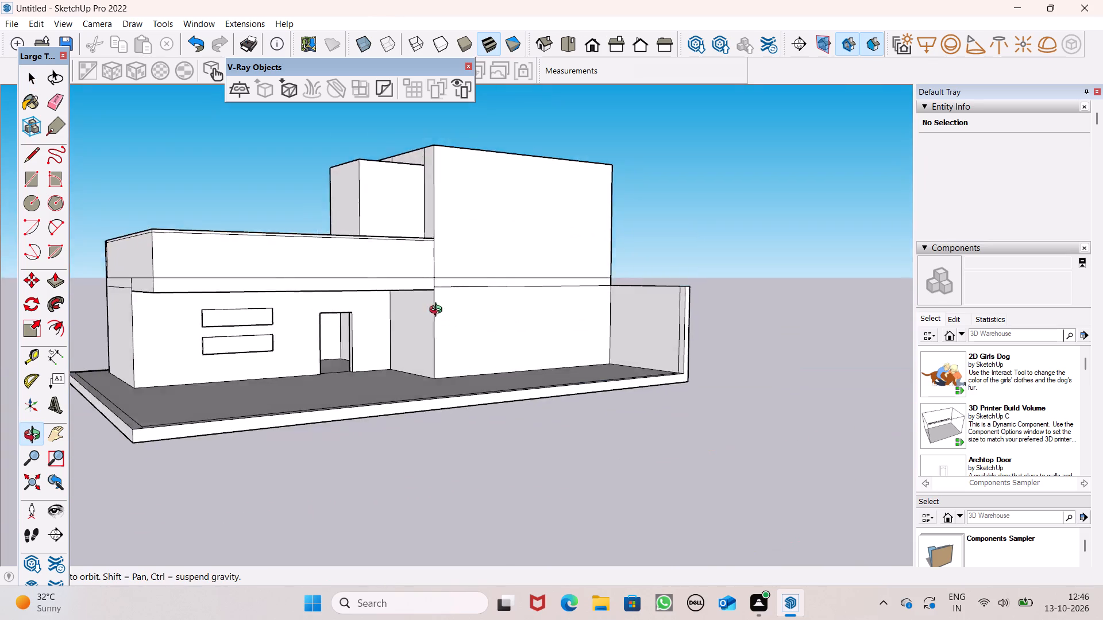
{"action": "middle_click_drag", "start_coordinate": [438, 311], "coordinate": [446, 360]}
Erase the two vertical lines on the upper-storey wall face above the roof block's back corners.
{"action": "scroll", "coordinate": [363, 233], "scroll_direction": "up", "scroll_amount": 1}
{"action": "scroll", "coordinate": [361, 173], "scroll_direction": "up", "scroll_amount": 6}
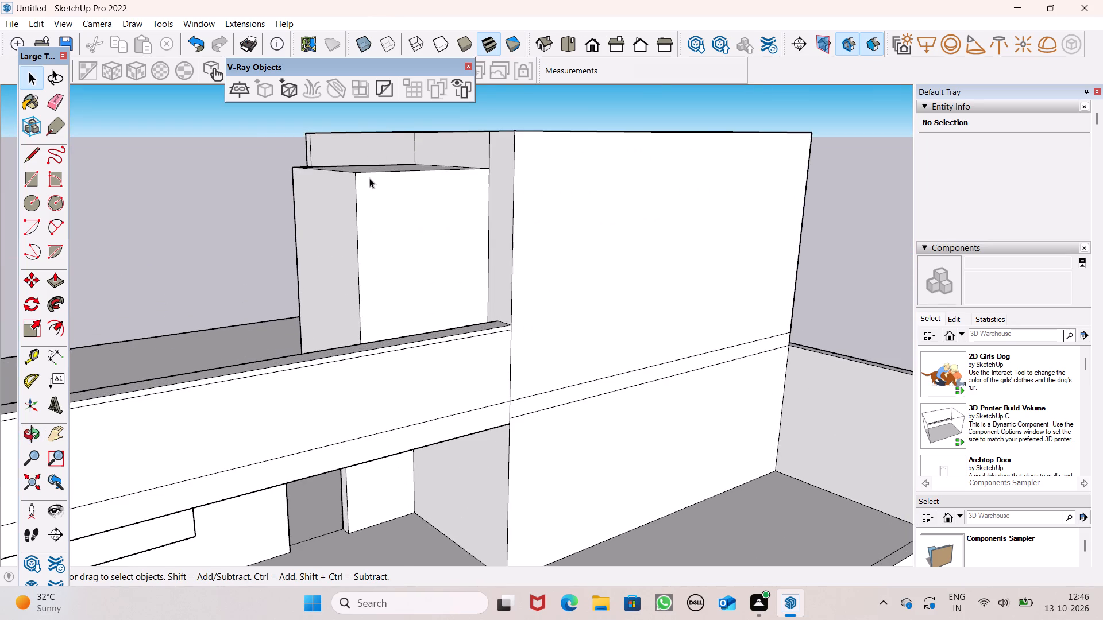
{"action": "scroll", "coordinate": [371, 184], "scroll_direction": "up", "scroll_amount": 1}
{"action": "middle_click_drag", "start_coordinate": [371, 184], "coordinate": [458, 214]}
{"action": "scroll", "coordinate": [530, 164], "scroll_direction": "up", "scroll_amount": 1}
{"action": "scroll", "coordinate": [530, 164], "scroll_direction": "down", "scroll_amount": 1}
{"action": "scroll", "coordinate": [530, 164], "scroll_direction": "up", "scroll_amount": 1}
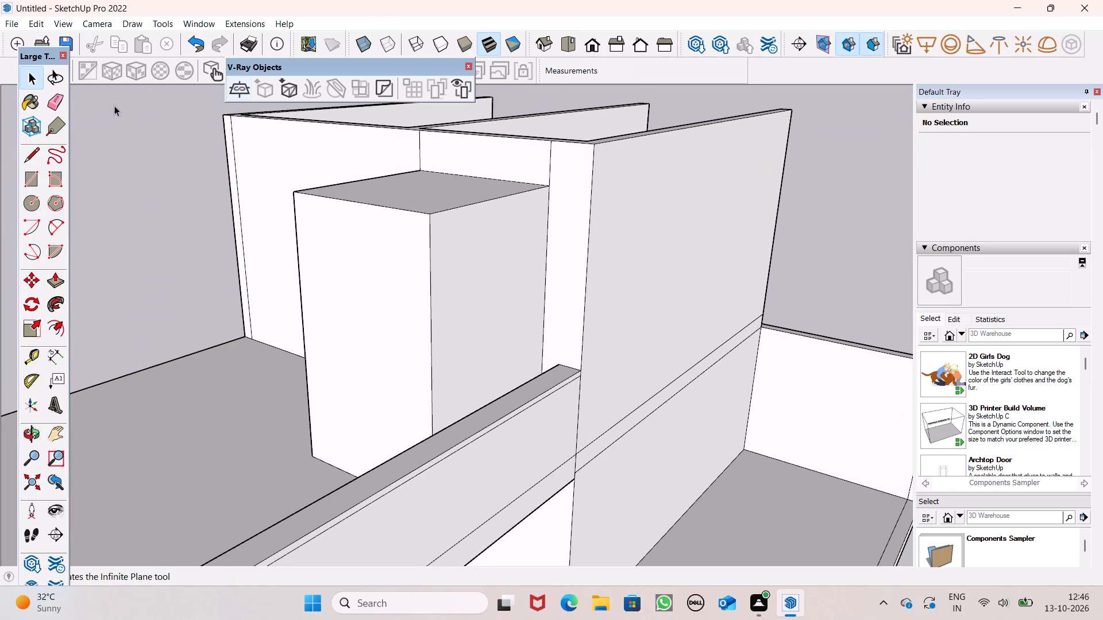
{"action": "left_click", "coordinate": [61, 96]}
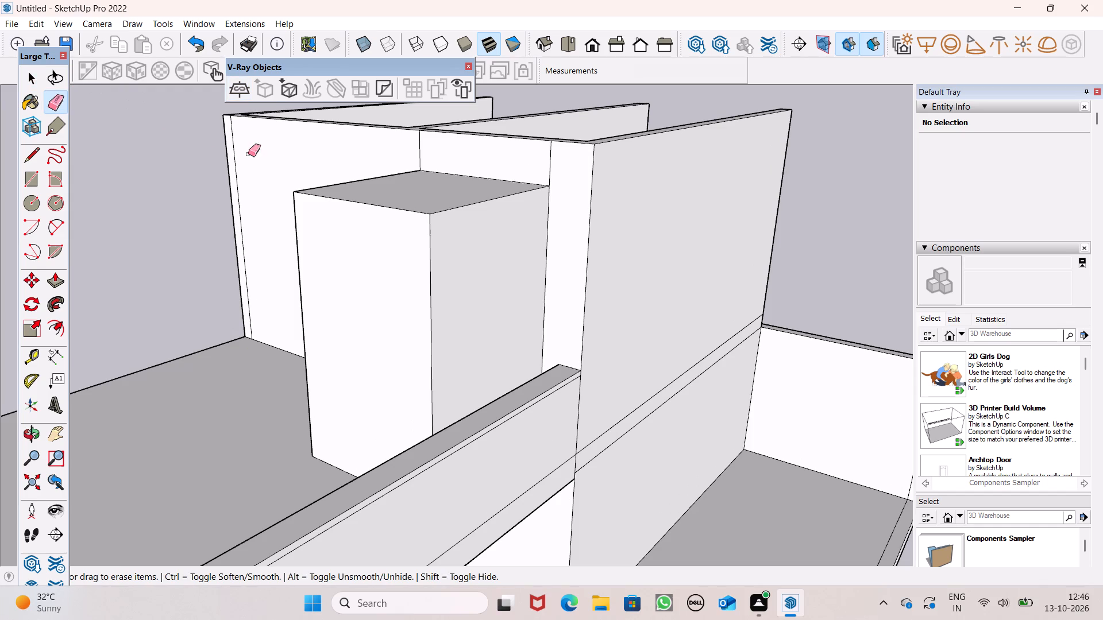
{"action": "left_click_drag", "start_coordinate": [414, 157], "coordinate": [425, 152]}
{"action": "left_click_drag", "start_coordinate": [556, 177], "coordinate": [540, 173]}
{"action": "key", "text": "space"}
Examine the side elevation with the roof block, the parapet and the tall two-storey wall.
{"action": "scroll", "coordinate": [287, 130], "scroll_direction": "down", "scroll_amount": 2}
{"action": "scroll", "coordinate": [286, 131], "scroll_direction": "up", "scroll_amount": 1}
{"action": "scroll", "coordinate": [286, 131], "scroll_direction": "down", "scroll_amount": 1}
{"action": "scroll", "coordinate": [359, 152], "scroll_direction": "down", "scroll_amount": 1}
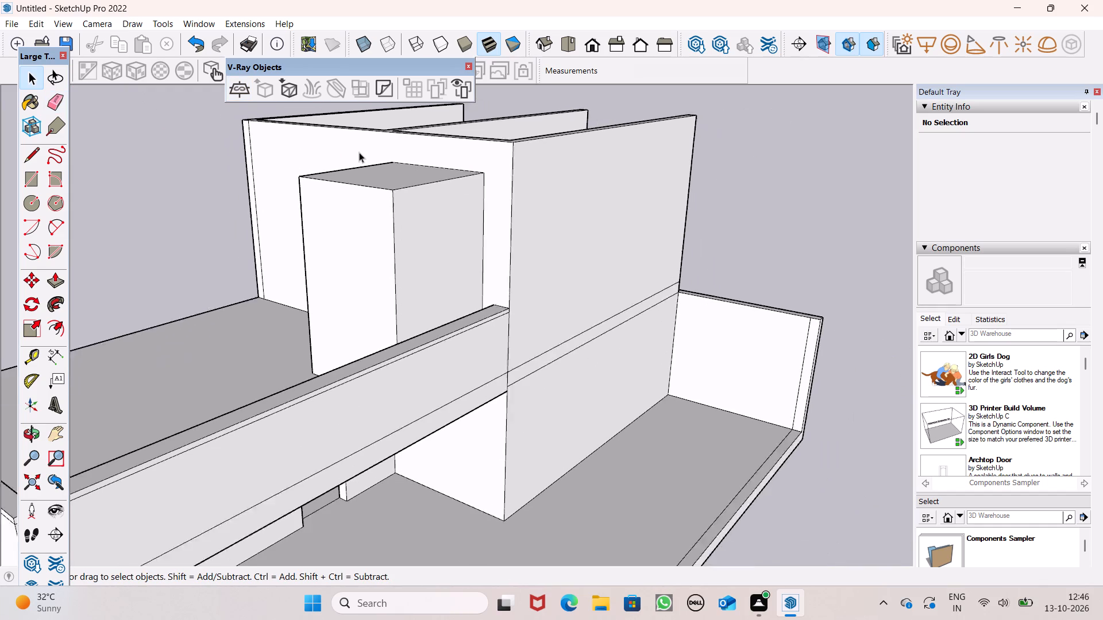
{"action": "scroll", "coordinate": [359, 152], "scroll_direction": "down", "scroll_amount": 2}
{"action": "scroll", "coordinate": [379, 179], "scroll_direction": "up", "scroll_amount": 1}
{"action": "scroll", "coordinate": [380, 181], "scroll_direction": "down", "scroll_amount": 2}
{"action": "middle_click_drag", "start_coordinate": [432, 226], "coordinate": [94, 192]}
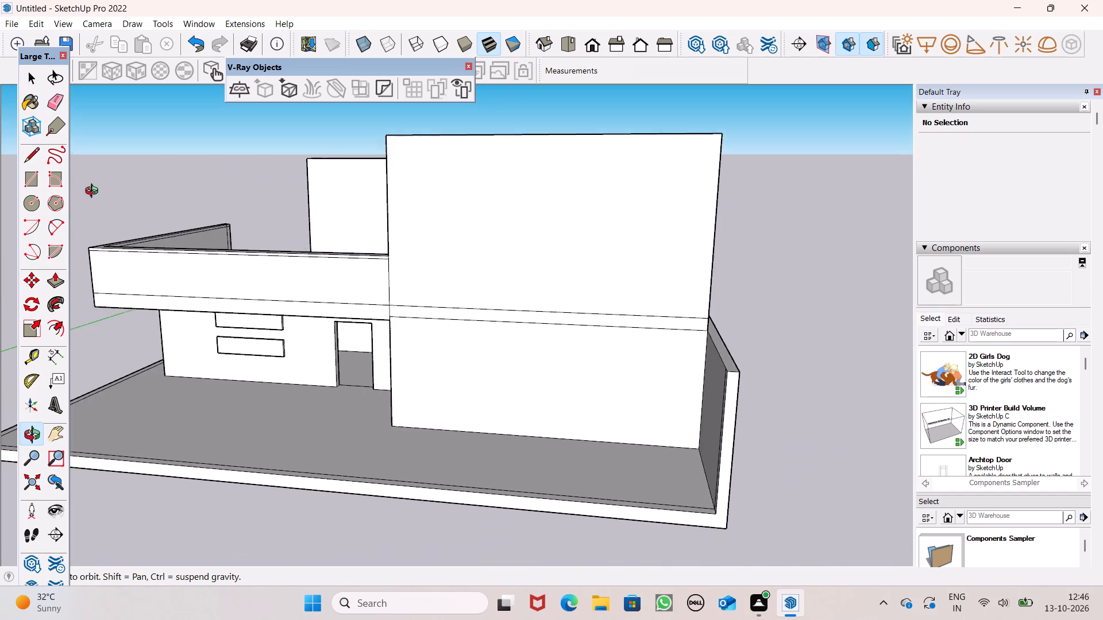
{"action": "middle_click_drag", "start_coordinate": [94, 192], "coordinate": [125, 188]}
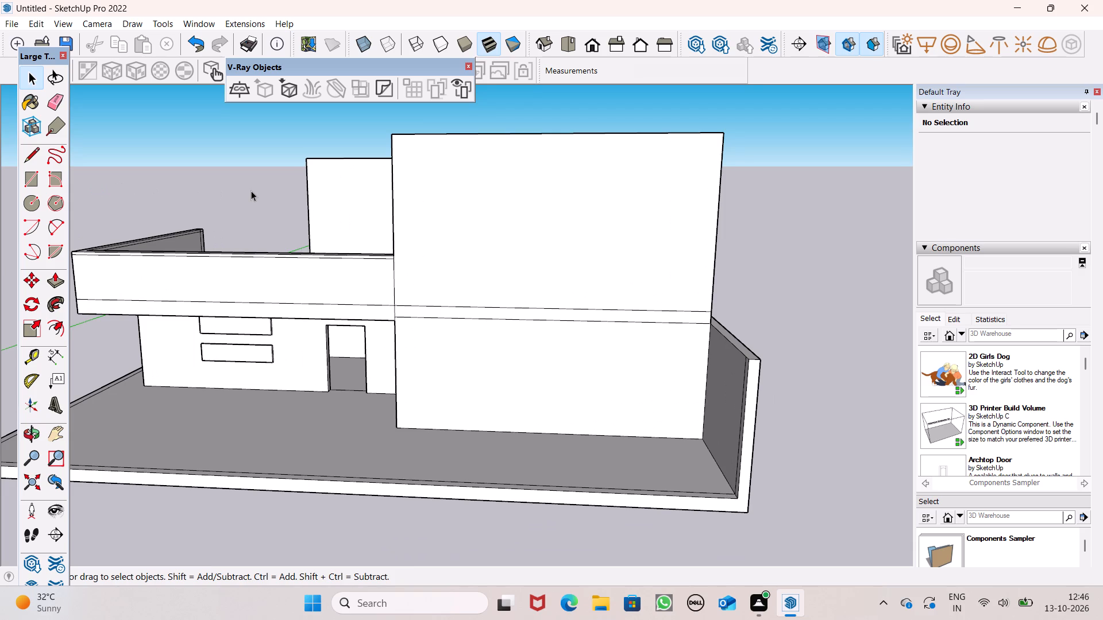
{"action": "scroll", "coordinate": [260, 192], "scroll_direction": "down", "scroll_amount": 3}
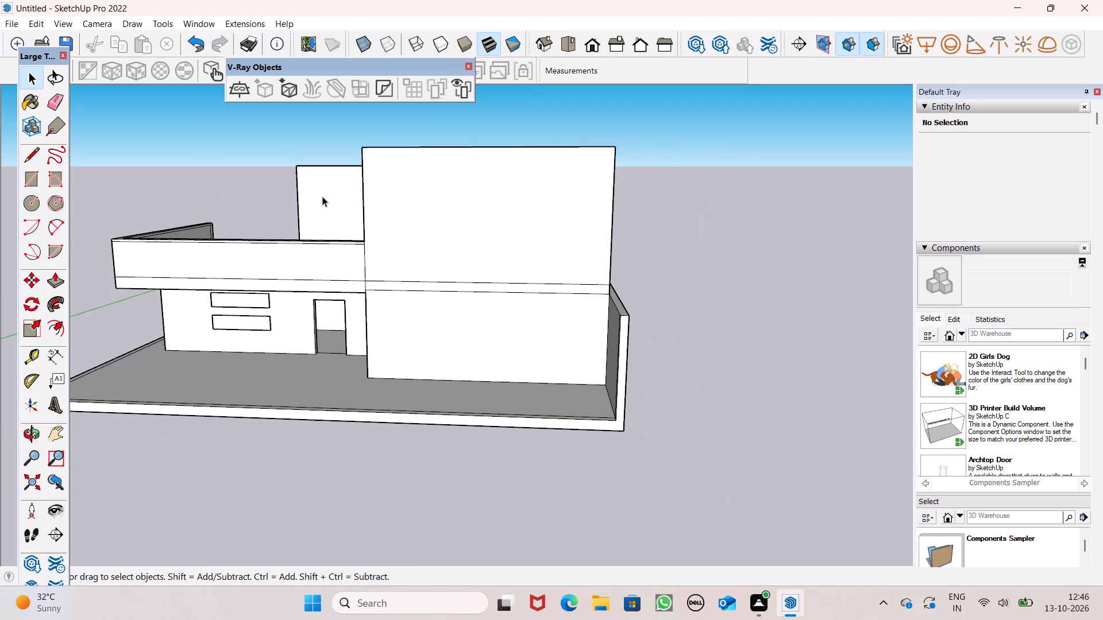
{"action": "scroll", "coordinate": [496, 189], "scroll_direction": "down", "scroll_amount": 2}
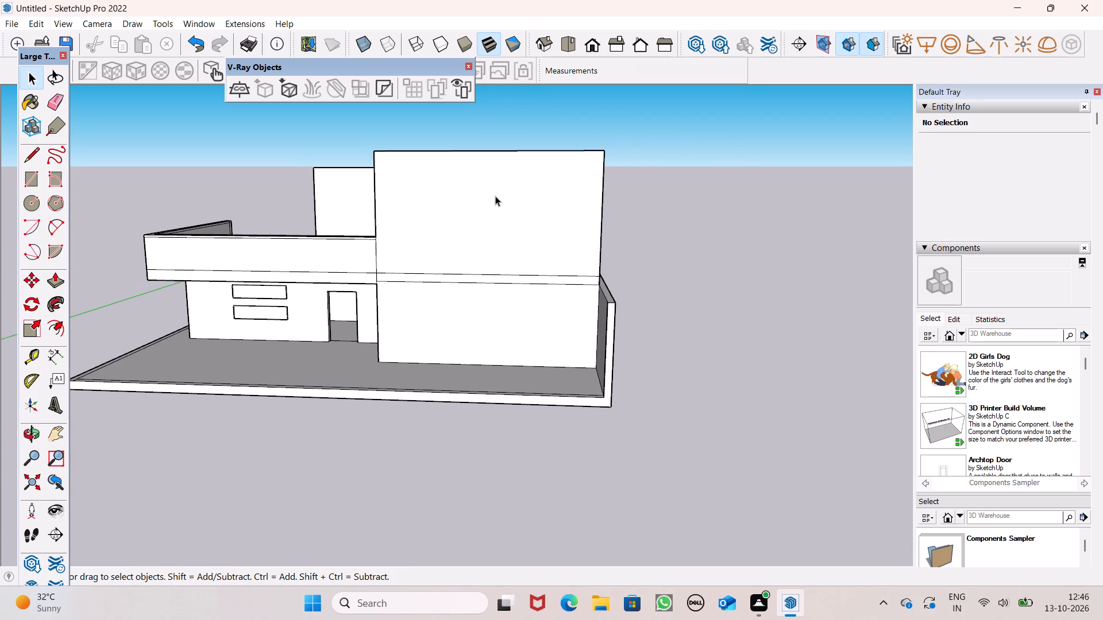
Erase the two horizontal storey lines across the tall outer side wall, leaving one continuous face.
{"action": "middle_click_drag", "start_coordinate": [495, 196], "coordinate": [492, 218]}
{"action": "middle_click_drag", "start_coordinate": [489, 225], "coordinate": [501, 230]}
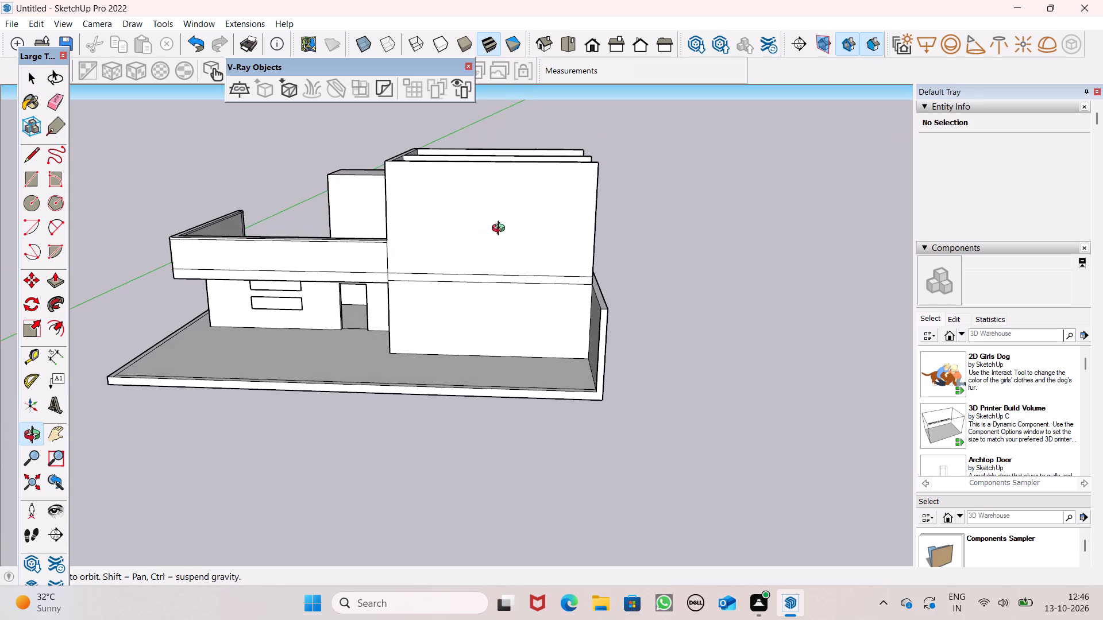
{"action": "middle_click_drag", "start_coordinate": [501, 230], "coordinate": [514, 232]}
{"action": "left_click", "coordinate": [45, 87]}
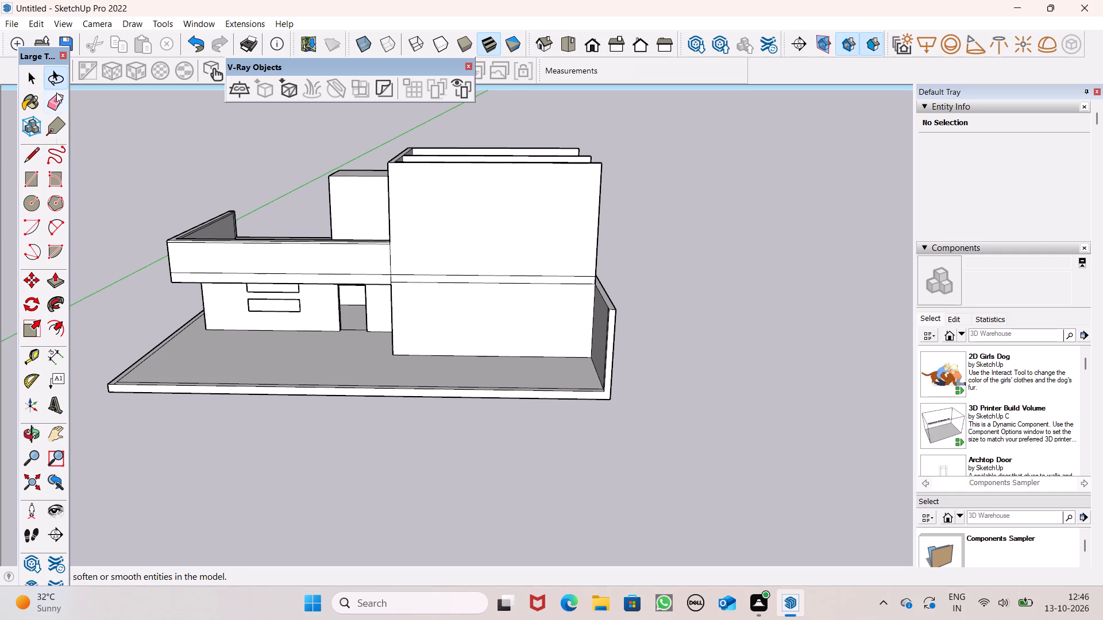
{"action": "left_click", "coordinate": [56, 92]}
{"action": "left_click_drag", "start_coordinate": [456, 270], "coordinate": [456, 280]}
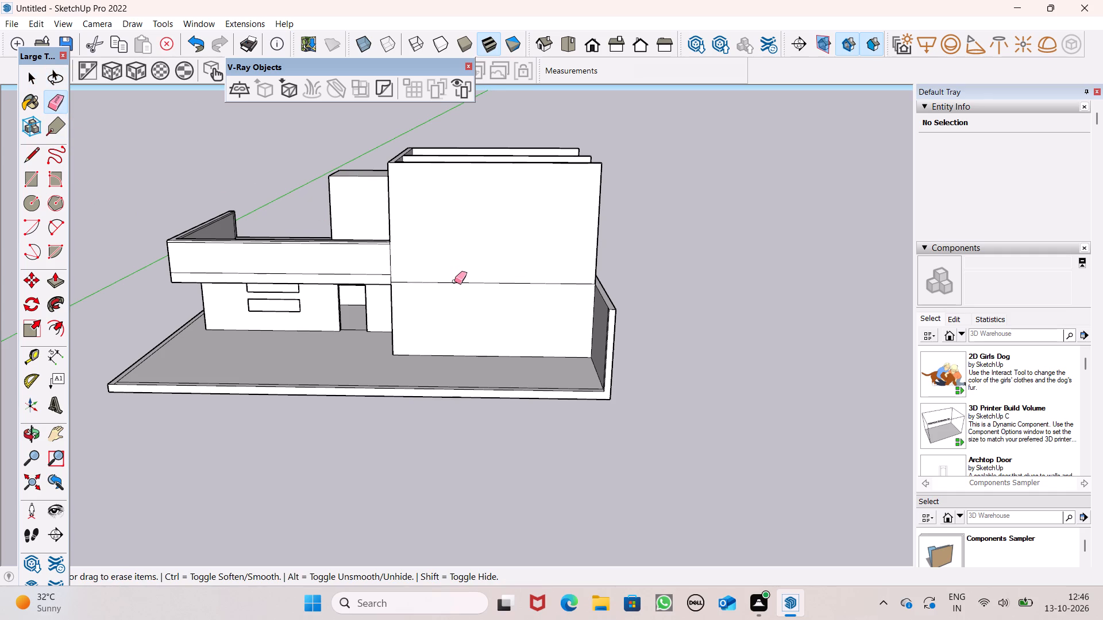
{"action": "left_click", "coordinate": [454, 281]}
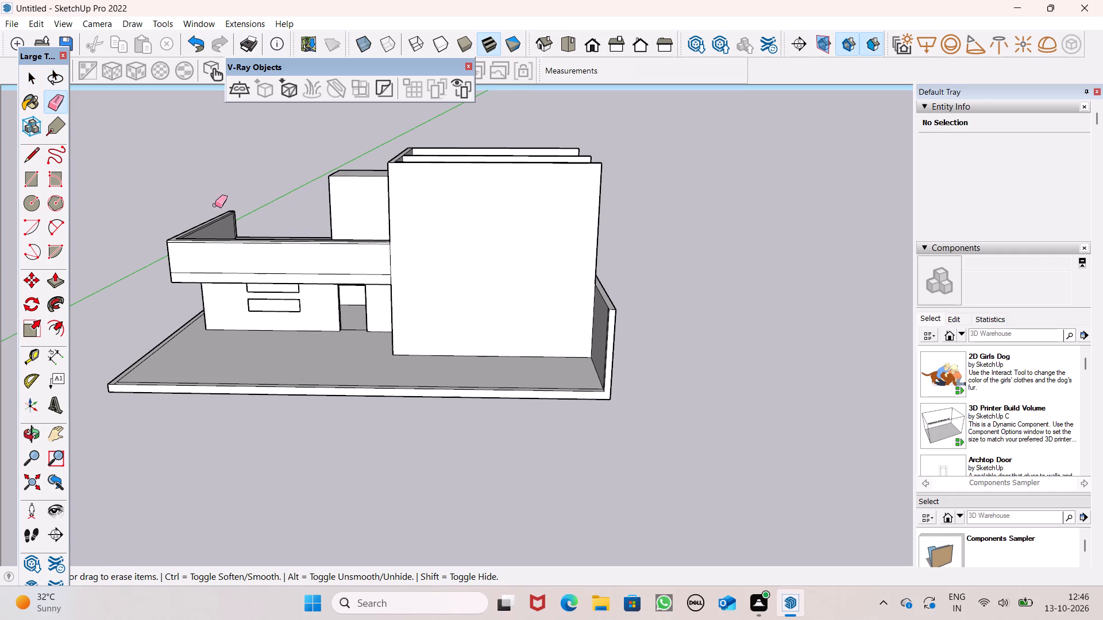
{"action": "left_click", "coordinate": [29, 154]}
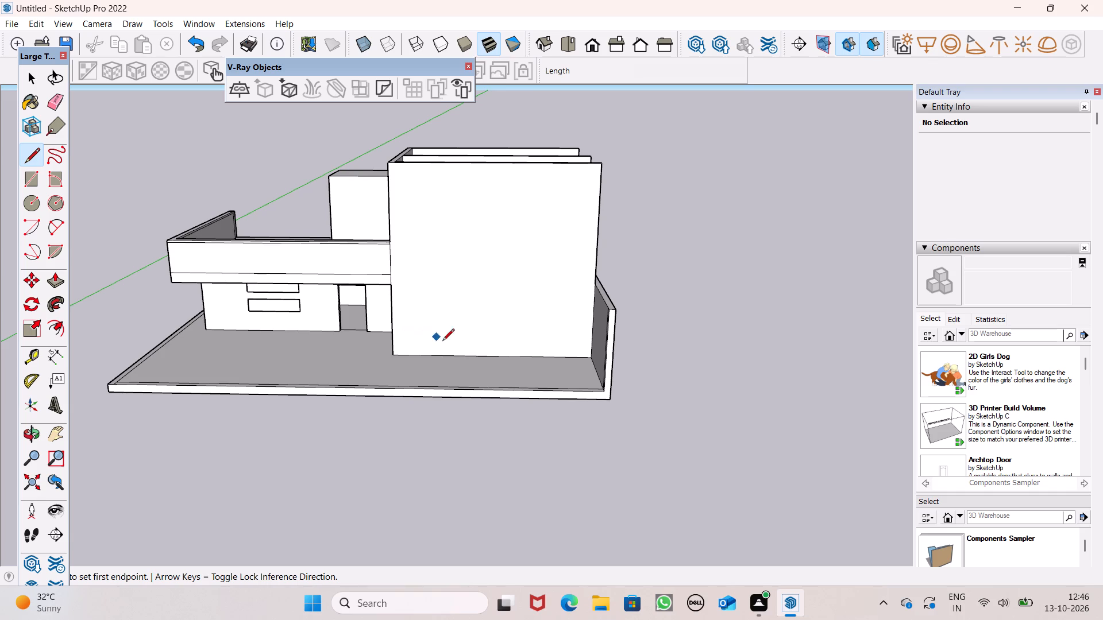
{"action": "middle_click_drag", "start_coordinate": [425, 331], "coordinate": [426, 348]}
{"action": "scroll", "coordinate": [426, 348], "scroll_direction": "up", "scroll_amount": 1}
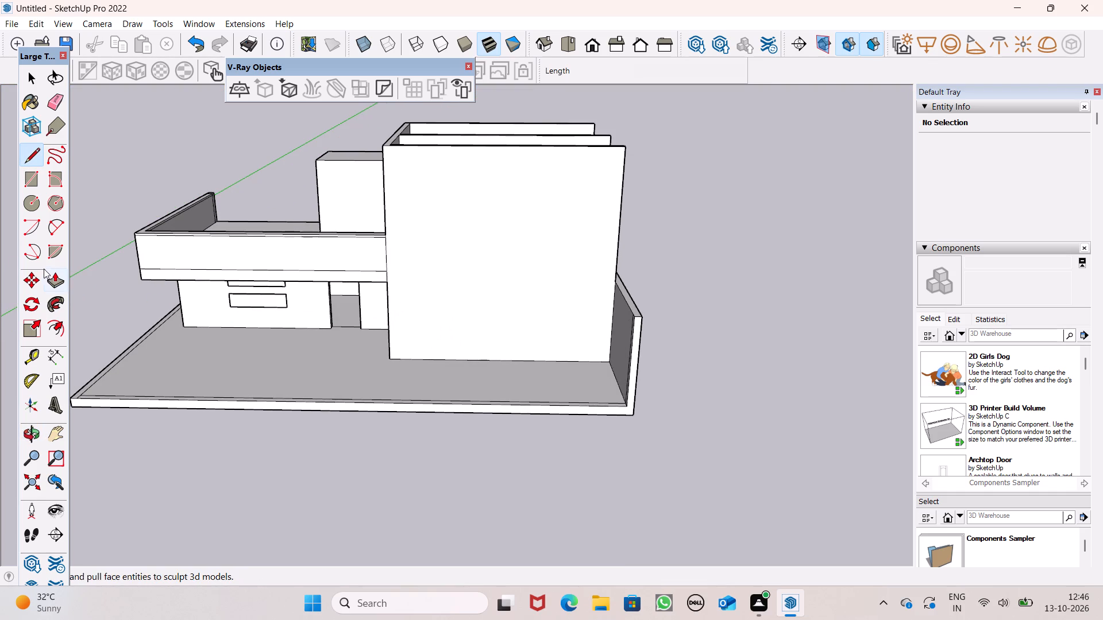
Draw a rectangle of about 26' 3 1/2" by 5' 7" on the slab along the base of the tall outer side wall.
{"action": "left_click", "coordinate": [29, 176]}
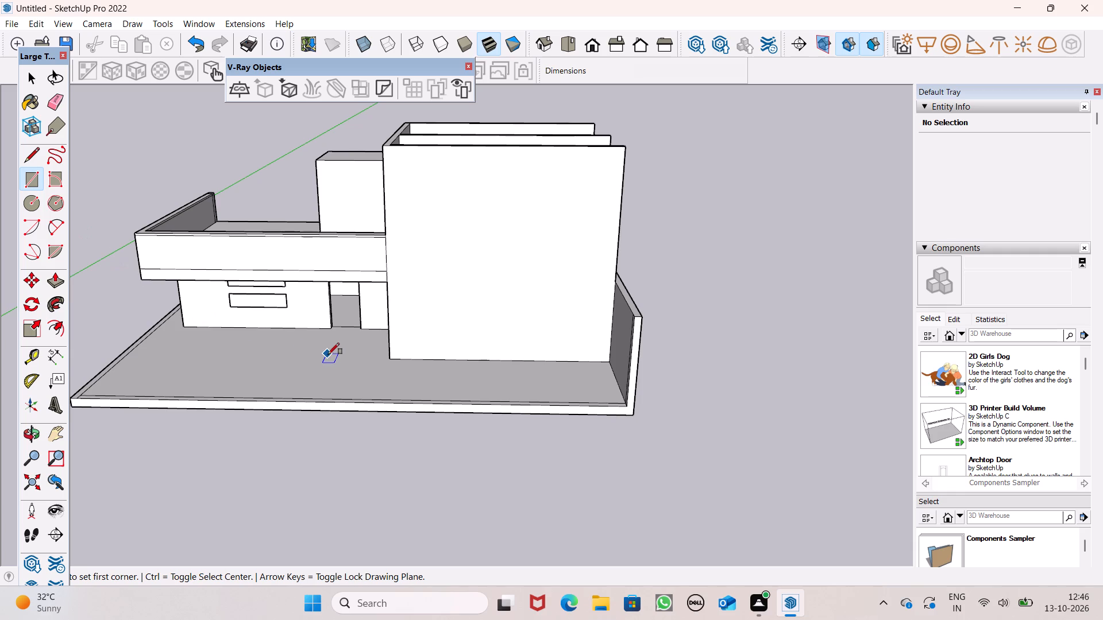
{"action": "scroll", "coordinate": [434, 370], "scroll_direction": "down", "scroll_amount": 2}
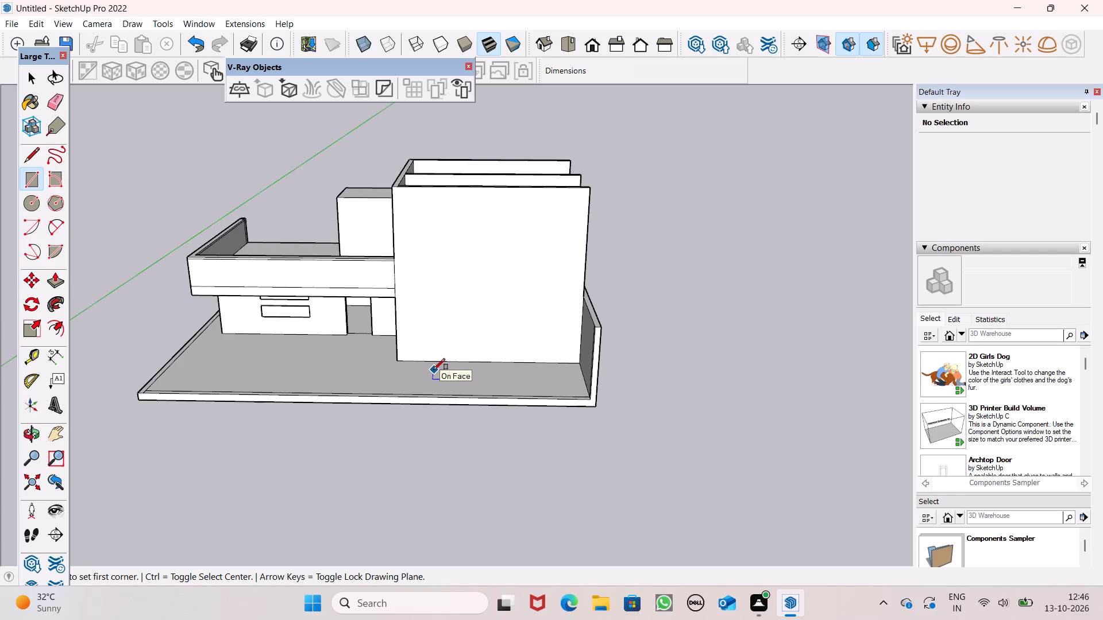
{"action": "middle_click_drag", "start_coordinate": [418, 382], "coordinate": [478, 510]}
{"action": "scroll", "coordinate": [454, 418], "scroll_direction": "up", "scroll_amount": 4}
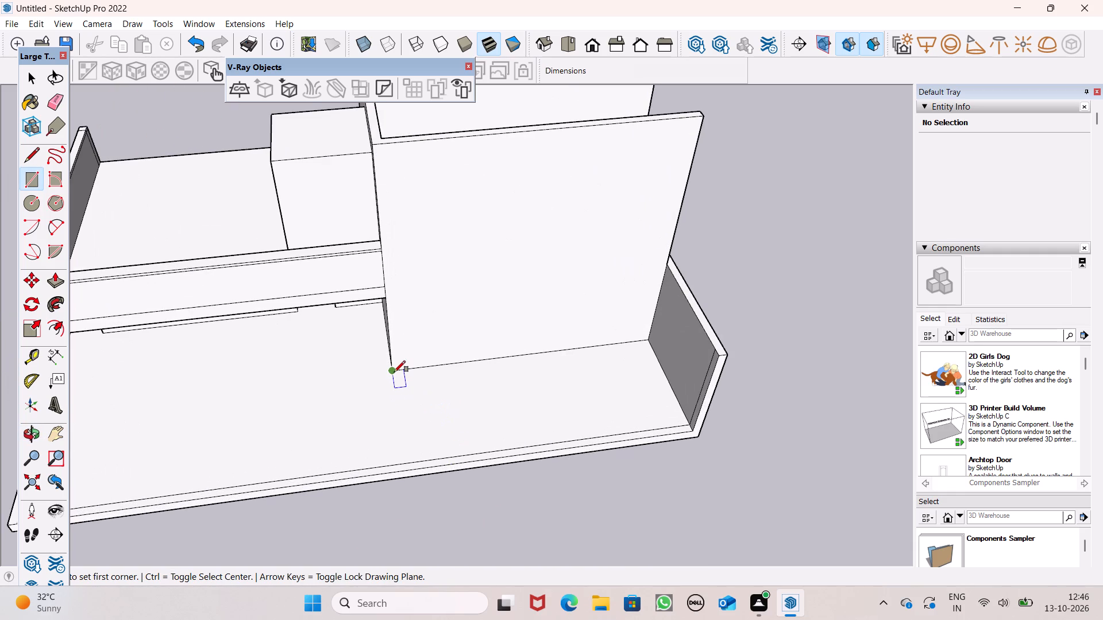
{"action": "left_click", "coordinate": [394, 370]}
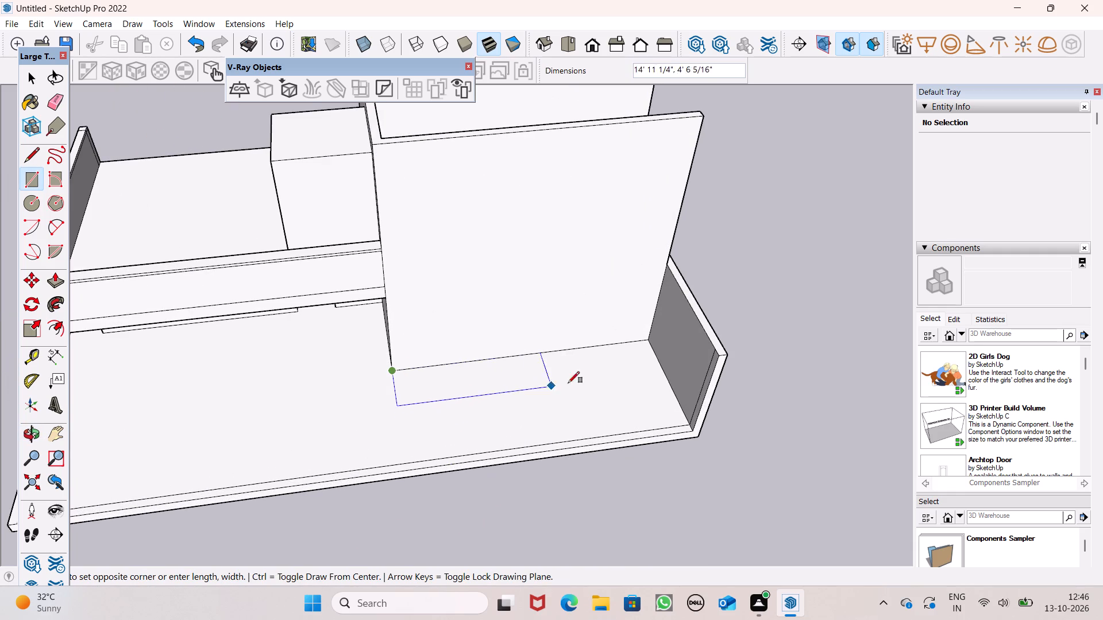
{"action": "left_click", "coordinate": [671, 375]}
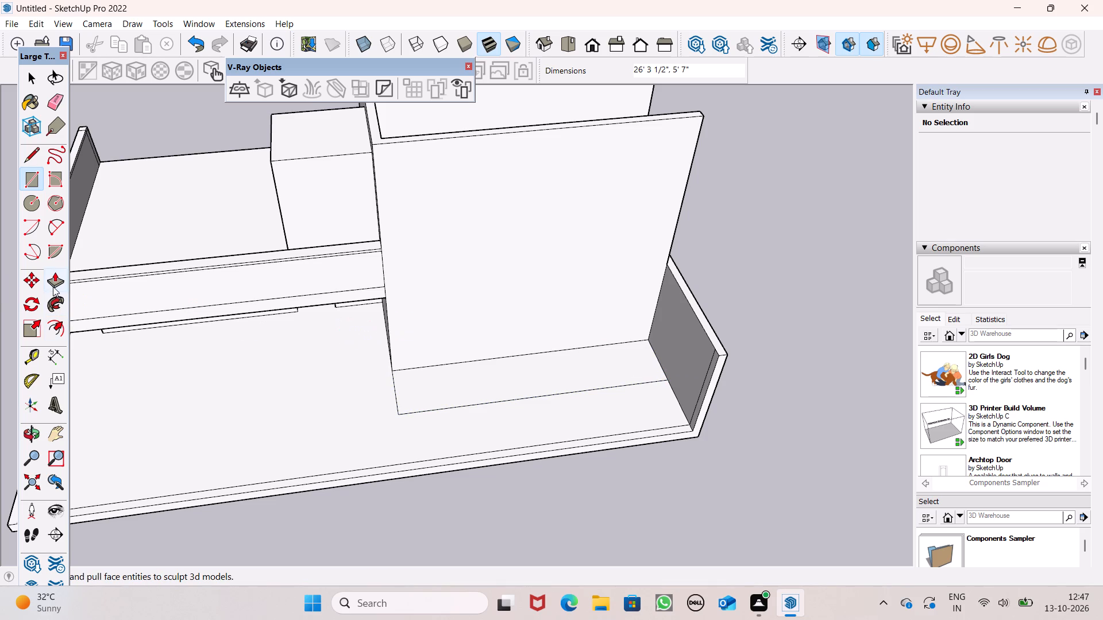
Extrude the new rectangle at the tall wall's base up 2', and raise its top face a further 1'.
{"action": "left_click", "coordinate": [53, 286]}
{"action": "scroll", "coordinate": [59, 292], "scroll_direction": "down", "scroll_amount": 2}
{"action": "middle_click_drag", "start_coordinate": [259, 385], "coordinate": [237, 330]}
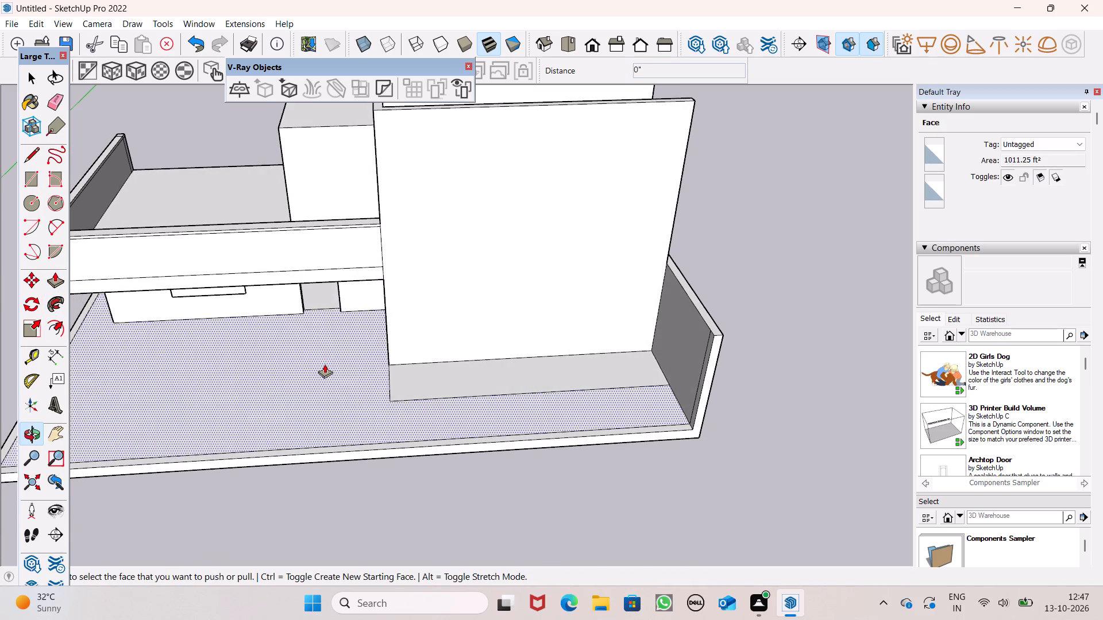
{"action": "scroll", "coordinate": [375, 373], "scroll_direction": "up", "scroll_amount": 2}
{"action": "left_click_drag", "start_coordinate": [408, 387], "coordinate": [407, 370]}
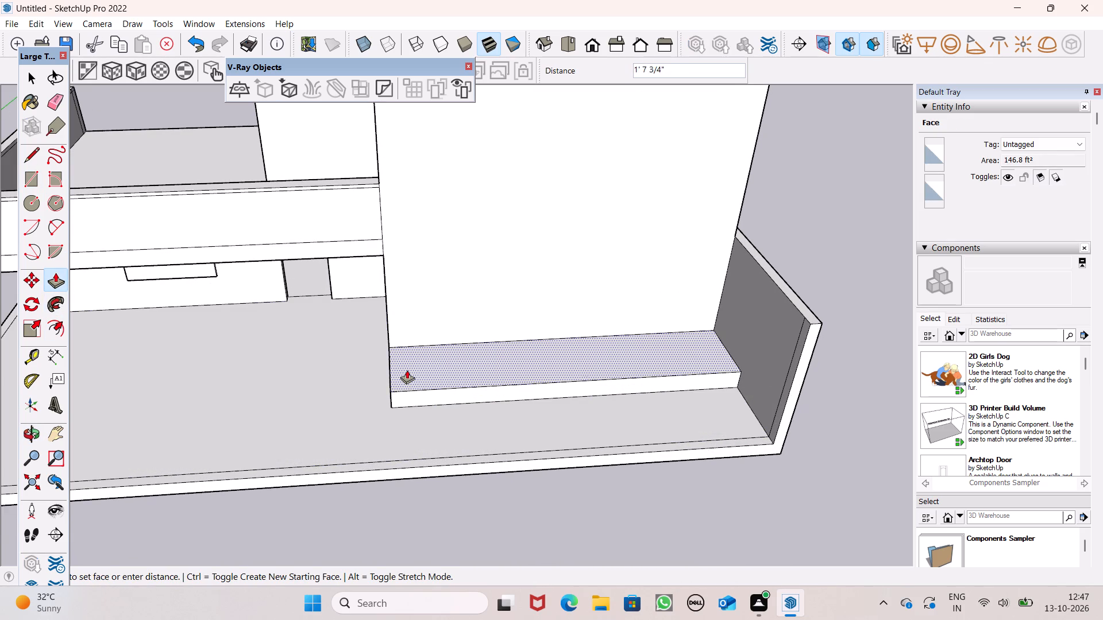
{"action": "left_click_drag", "start_coordinate": [407, 370], "coordinate": [411, 358]}
{"action": "type", "text": "2'"}
{"action": "key", "text": "Return"}
{"action": "left_click_drag", "start_coordinate": [406, 370], "coordinate": [407, 354]}
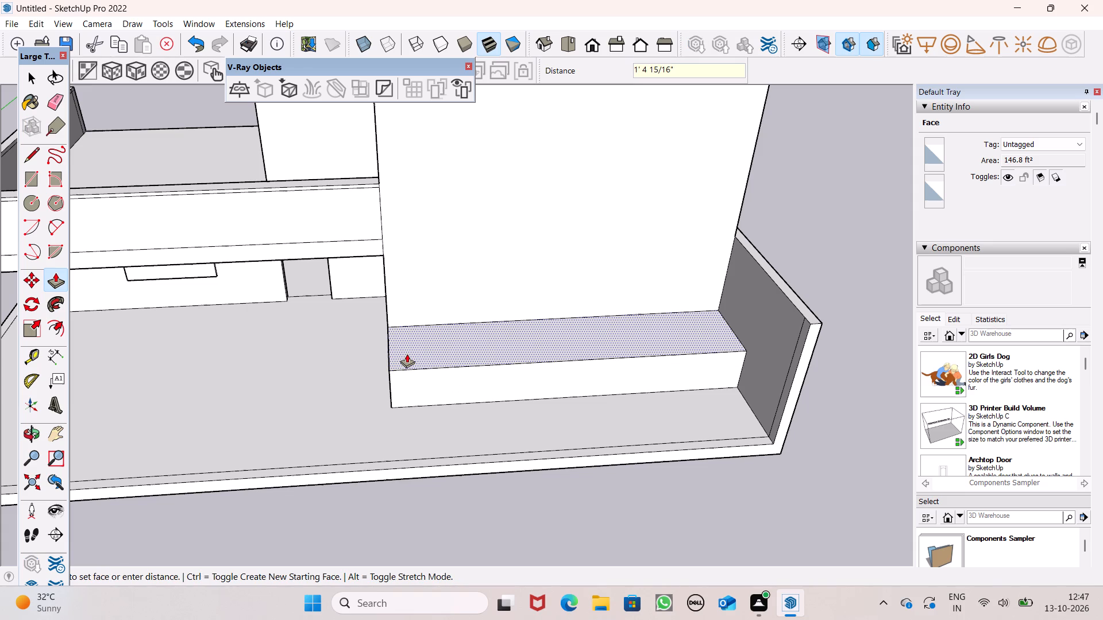
{"action": "left_click_drag", "start_coordinate": [407, 354], "coordinate": [407, 352]}
{"action": "key", "text": "1"}
{"action": "key", "text": "apostrophe"}
{"action": "key", "text": "Return"}
{"action": "scroll", "coordinate": [278, 337], "scroll_direction": "down", "scroll_amount": 6}
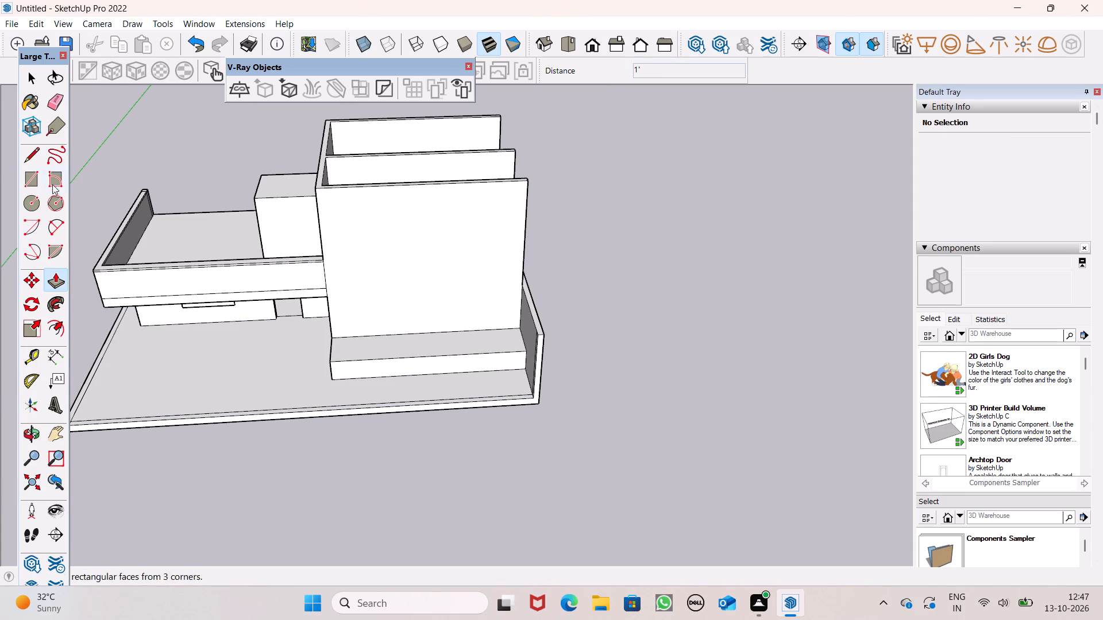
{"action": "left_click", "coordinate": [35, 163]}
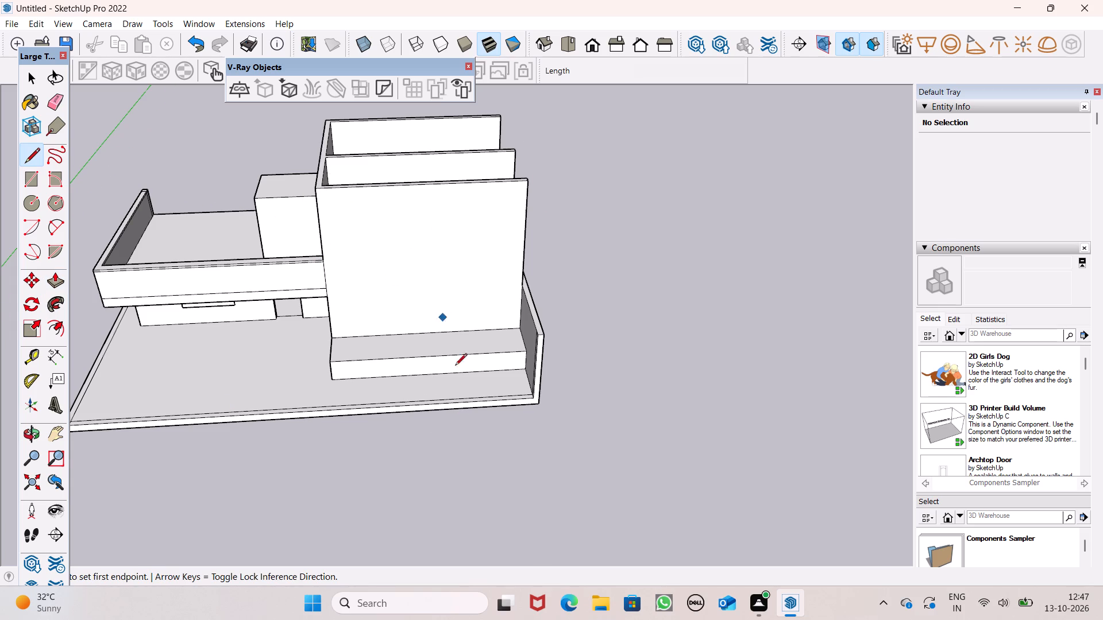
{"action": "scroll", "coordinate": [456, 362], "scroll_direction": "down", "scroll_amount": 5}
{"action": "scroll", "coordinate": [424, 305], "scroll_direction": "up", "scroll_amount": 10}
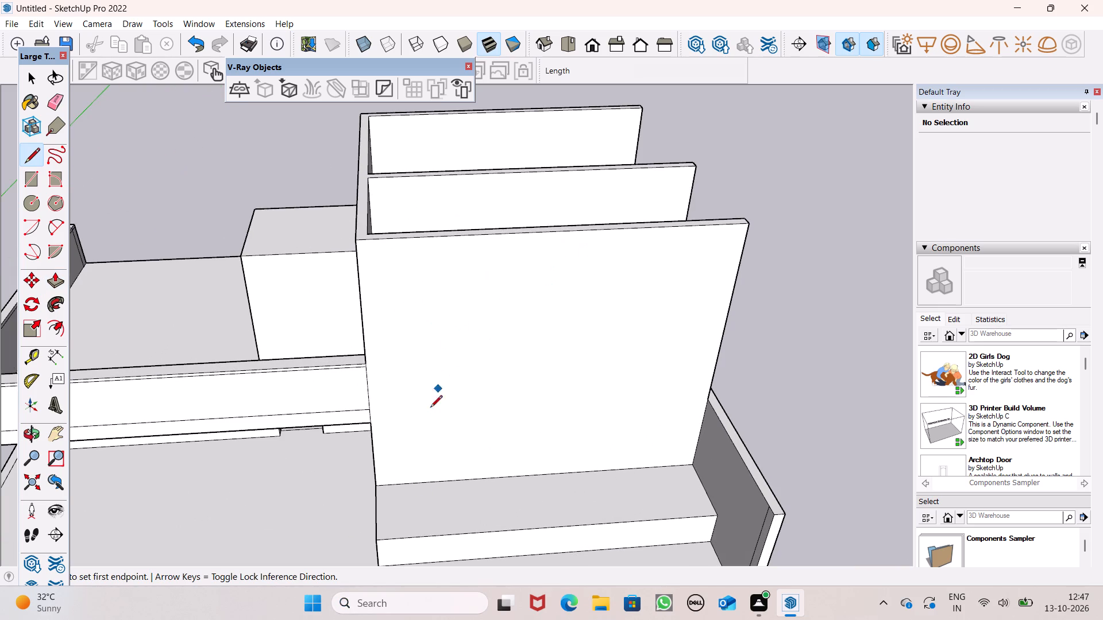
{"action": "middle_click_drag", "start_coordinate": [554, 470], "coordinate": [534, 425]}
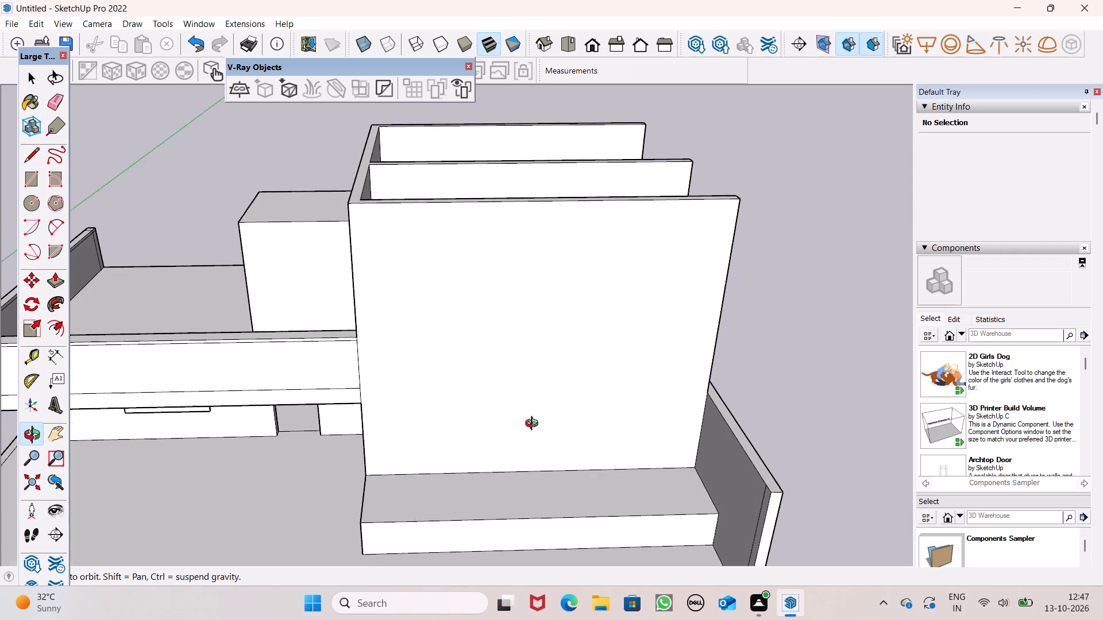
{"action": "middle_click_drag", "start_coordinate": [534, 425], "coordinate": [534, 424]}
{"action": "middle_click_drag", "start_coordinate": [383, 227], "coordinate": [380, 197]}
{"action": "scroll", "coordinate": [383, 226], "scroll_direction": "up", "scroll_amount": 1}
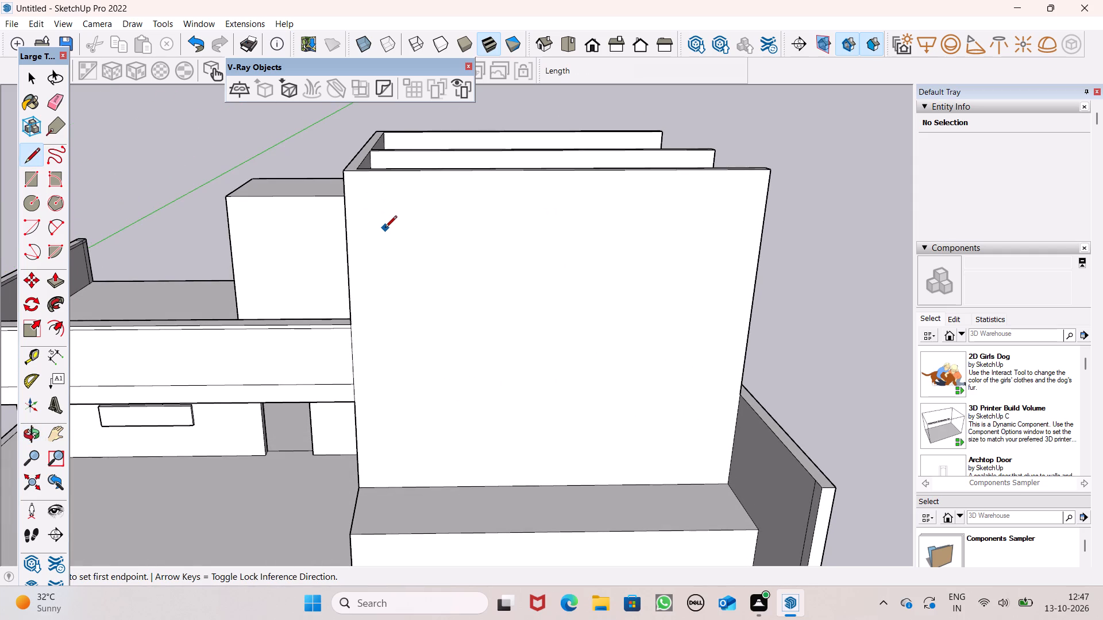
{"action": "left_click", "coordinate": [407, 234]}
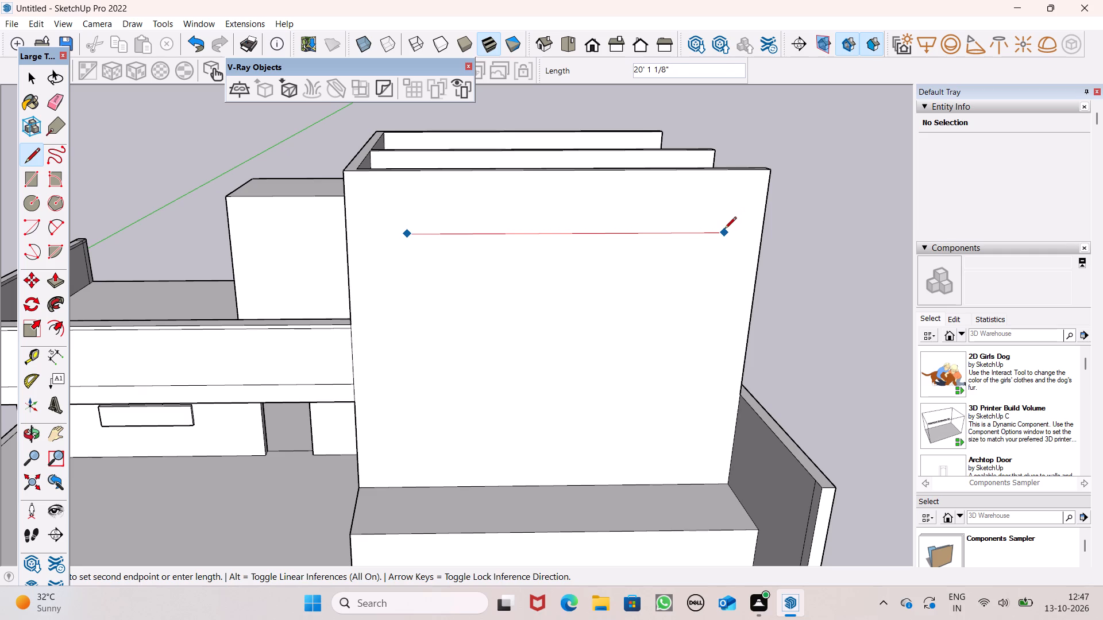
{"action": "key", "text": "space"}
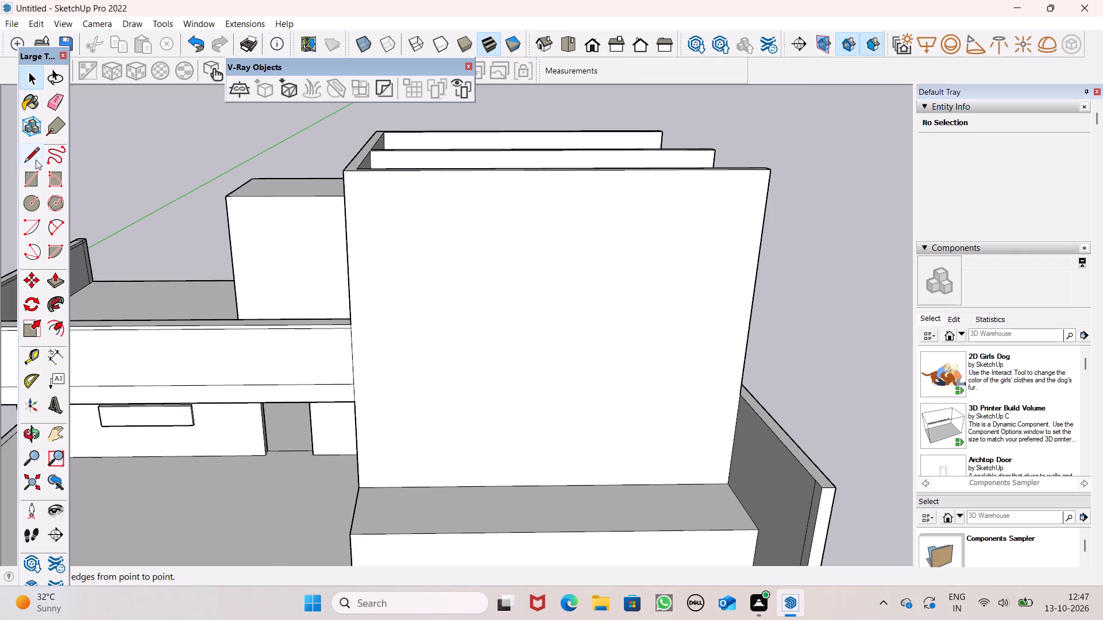
Draw a C-shaped outline on the tall outer wall: 9' lower line stepping down to the ledge, 14' 8" vertical, 21' top line to the edge.
{"action": "left_click", "coordinate": [36, 160]}
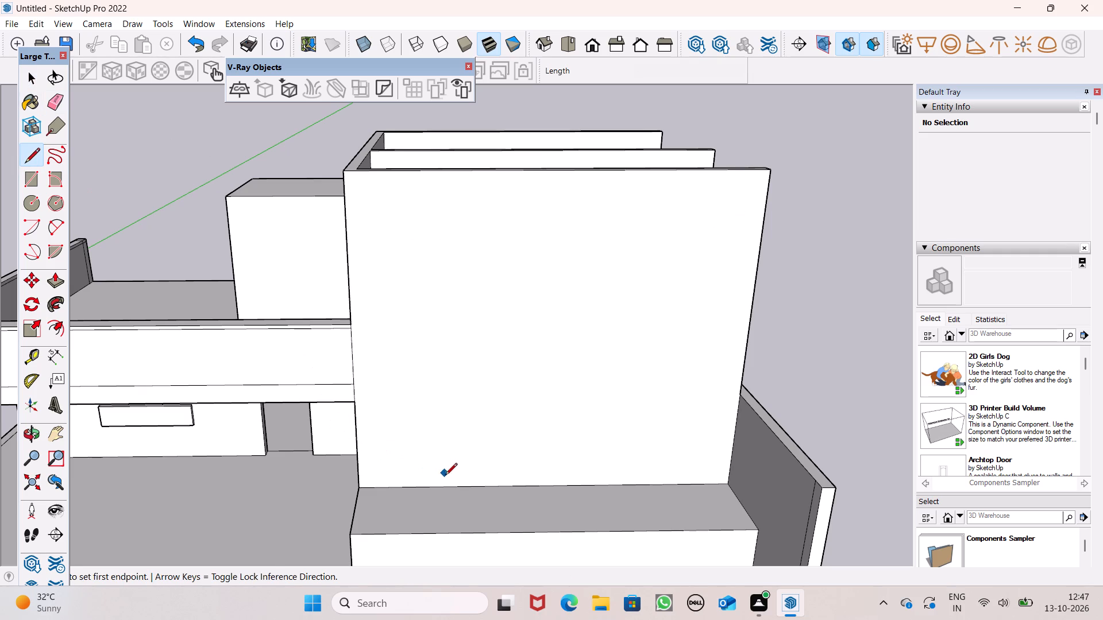
{"action": "left_click", "coordinate": [430, 444]}
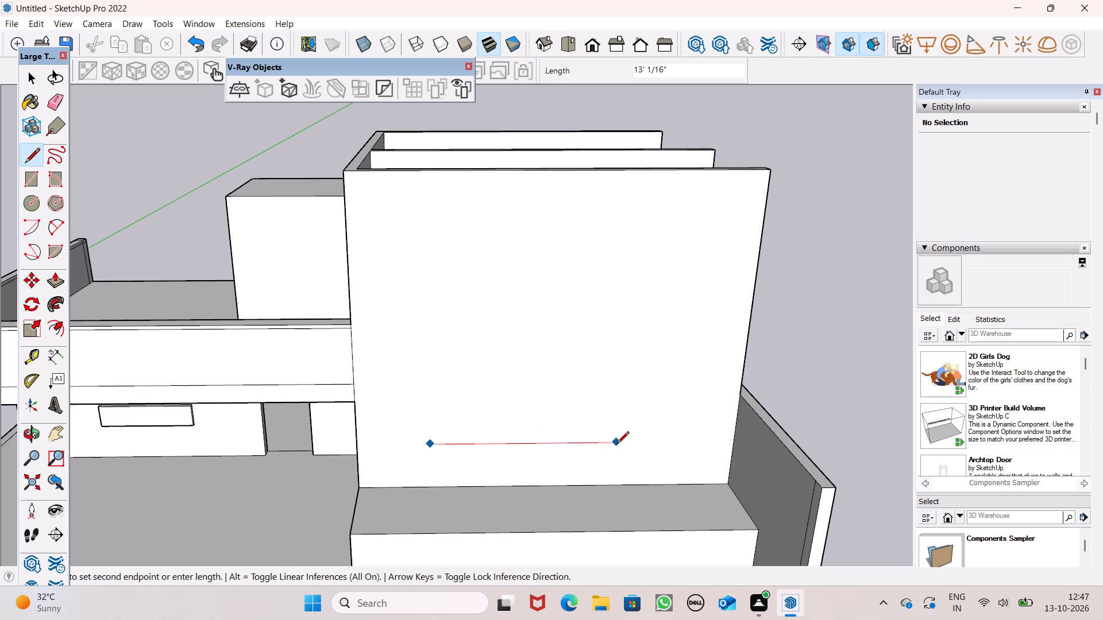
{"action": "left_click", "coordinate": [560, 447]}
{"action": "left_click", "coordinate": [554, 487]}
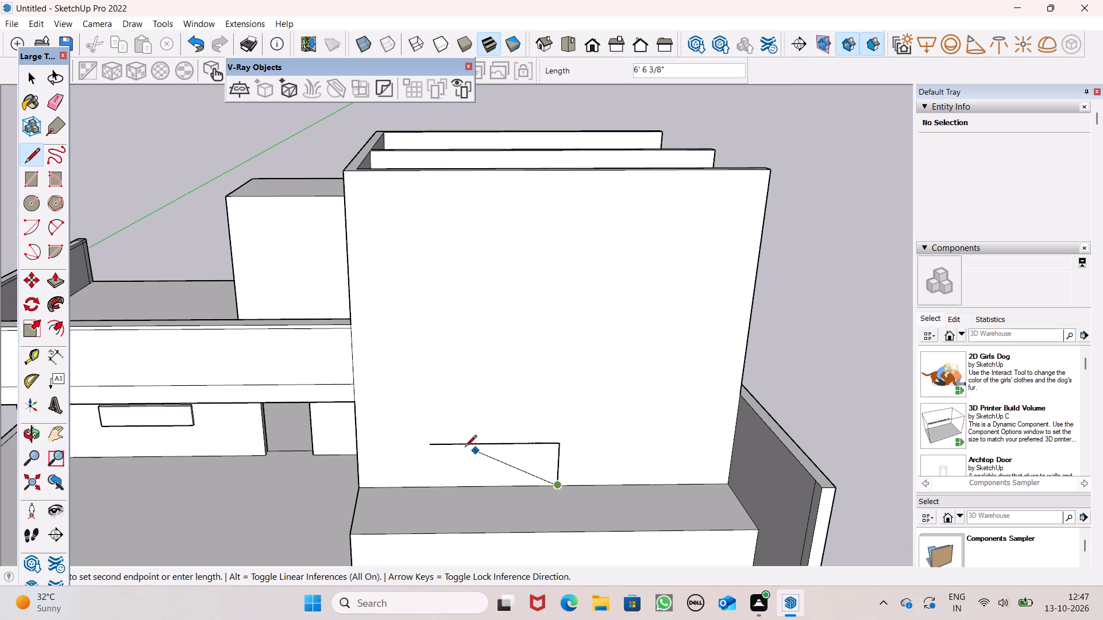
{"action": "key", "text": "space"}
{"action": "left_click", "coordinate": [34, 158]}
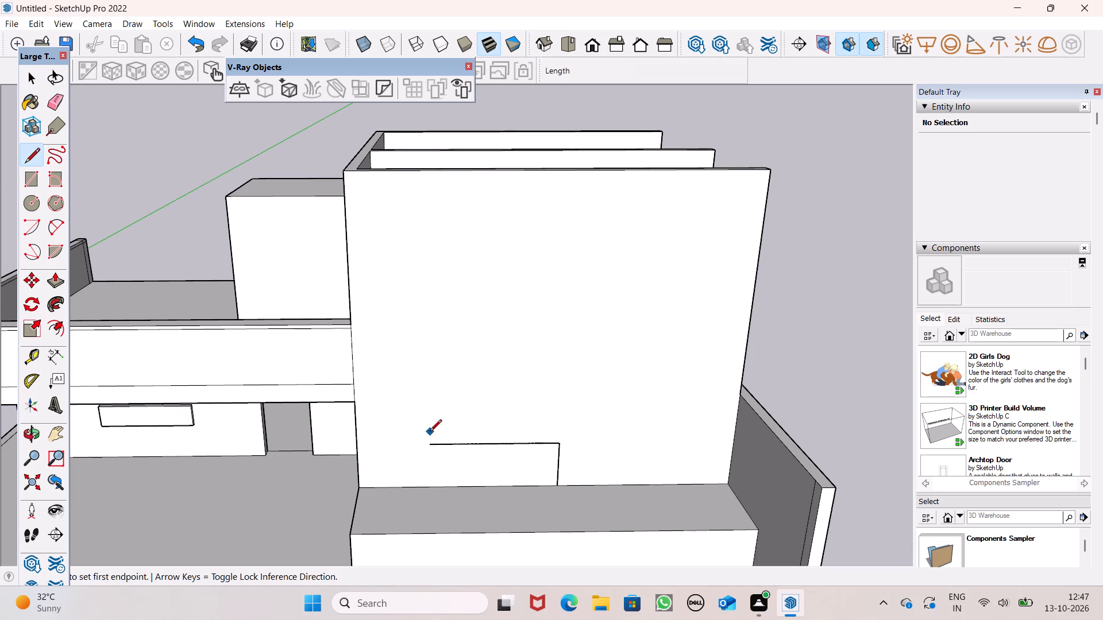
{"action": "left_click", "coordinate": [435, 449]}
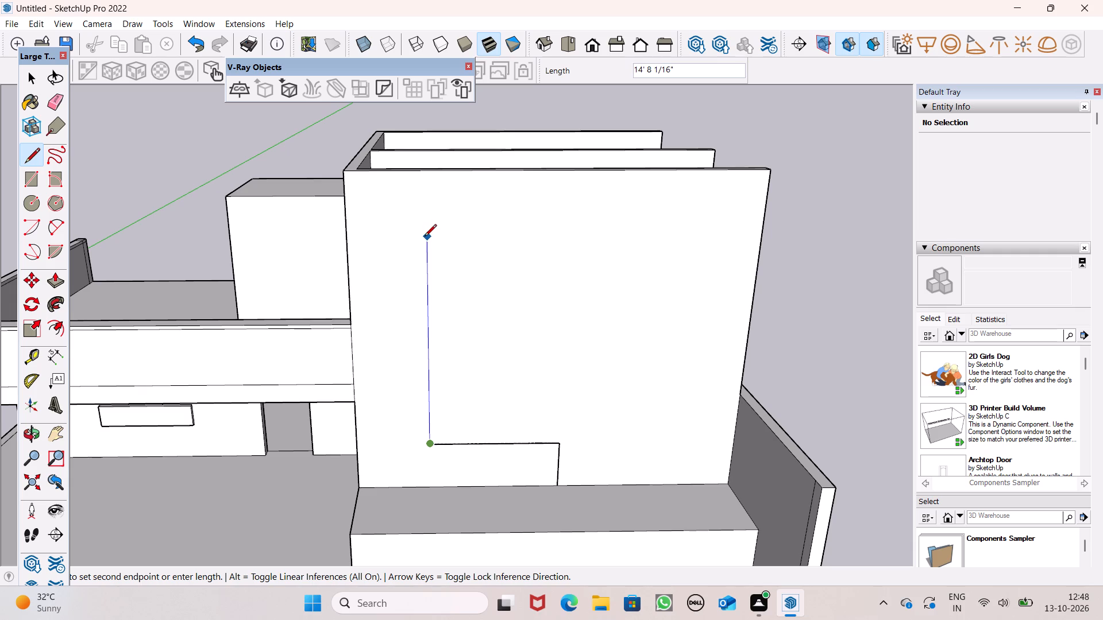
{"action": "left_click", "coordinate": [425, 237]}
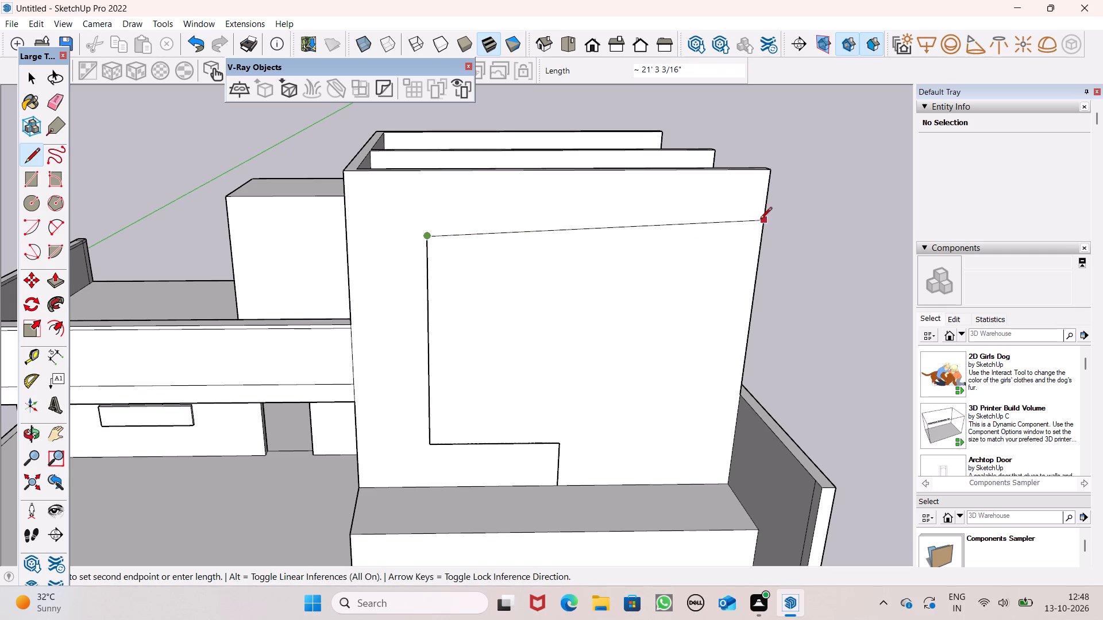
{"action": "left_click", "coordinate": [760, 235]}
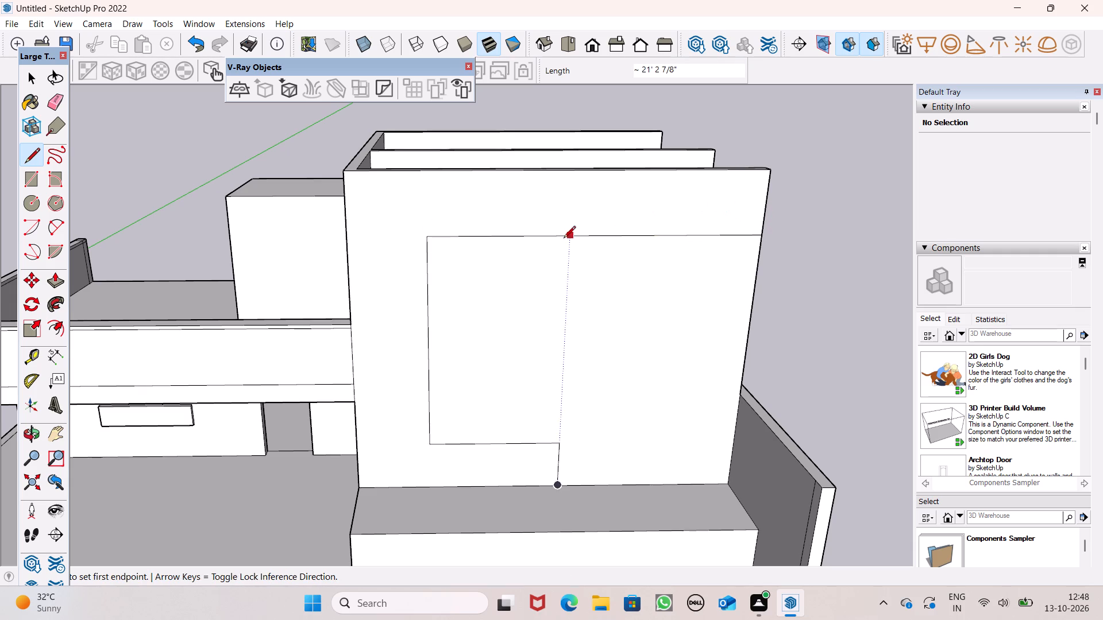
{"action": "key", "text": "space"}
Pull the C-shaped border face around the outline outward about 10", undo that, and pull it out about 1' 4" instead.
{"action": "scroll", "coordinate": [658, 284], "scroll_direction": "down", "scroll_amount": 2}
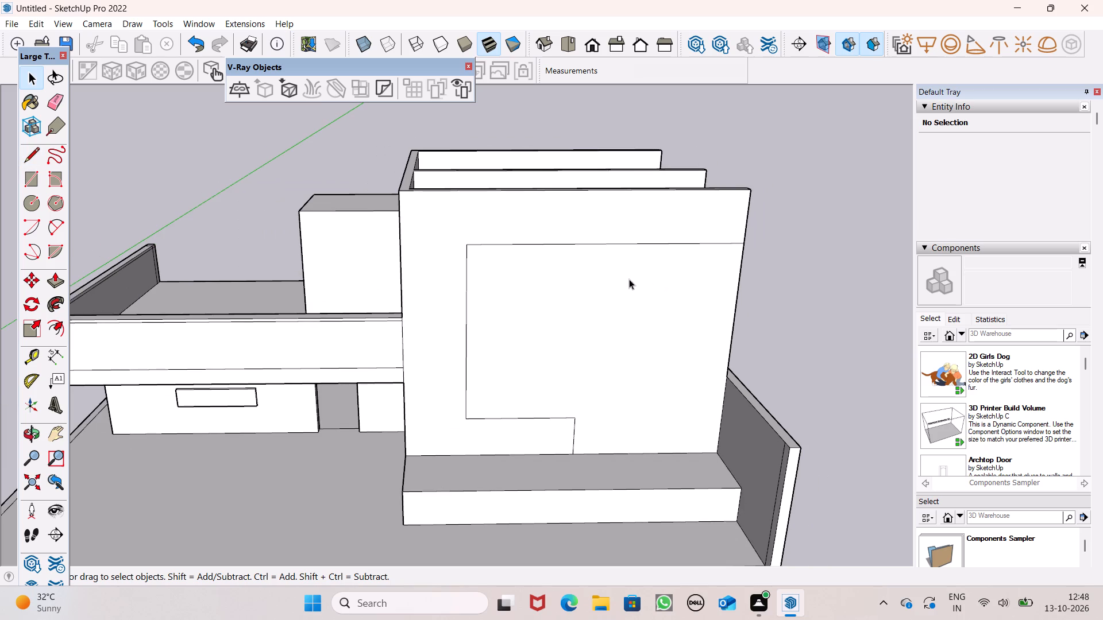
{"action": "scroll", "coordinate": [627, 277], "scroll_direction": "up", "scroll_amount": 1}
{"action": "middle_click_drag", "start_coordinate": [627, 277], "coordinate": [636, 373]}
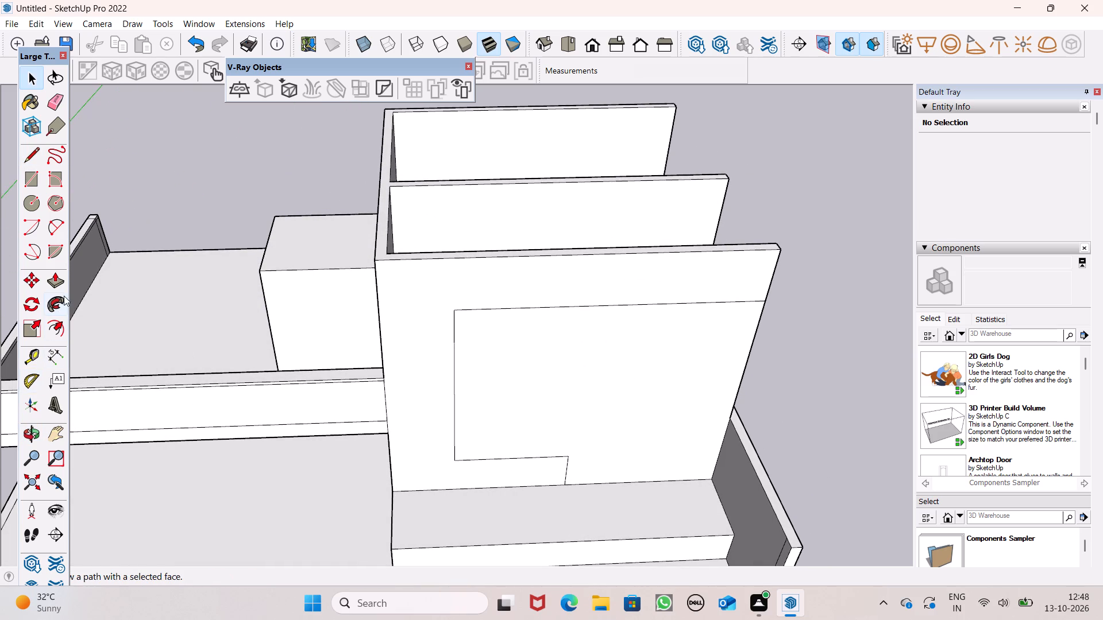
{"action": "left_click", "coordinate": [59, 269]}
{"action": "left_click_drag", "start_coordinate": [426, 398], "coordinate": [426, 404]}
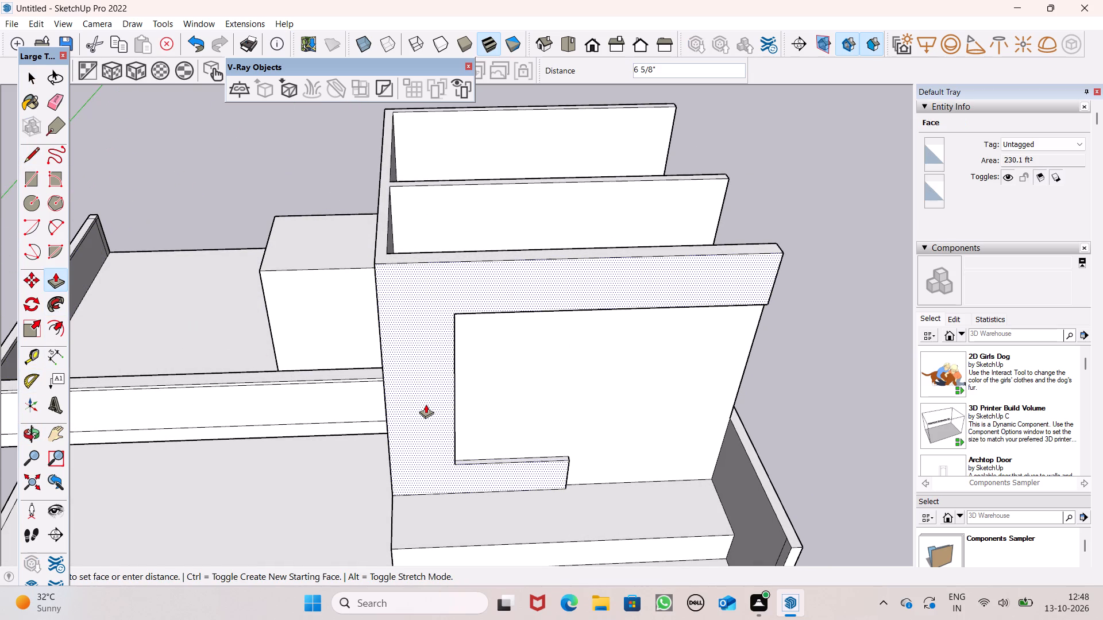
{"action": "left_click_drag", "start_coordinate": [426, 404], "coordinate": [426, 406]}
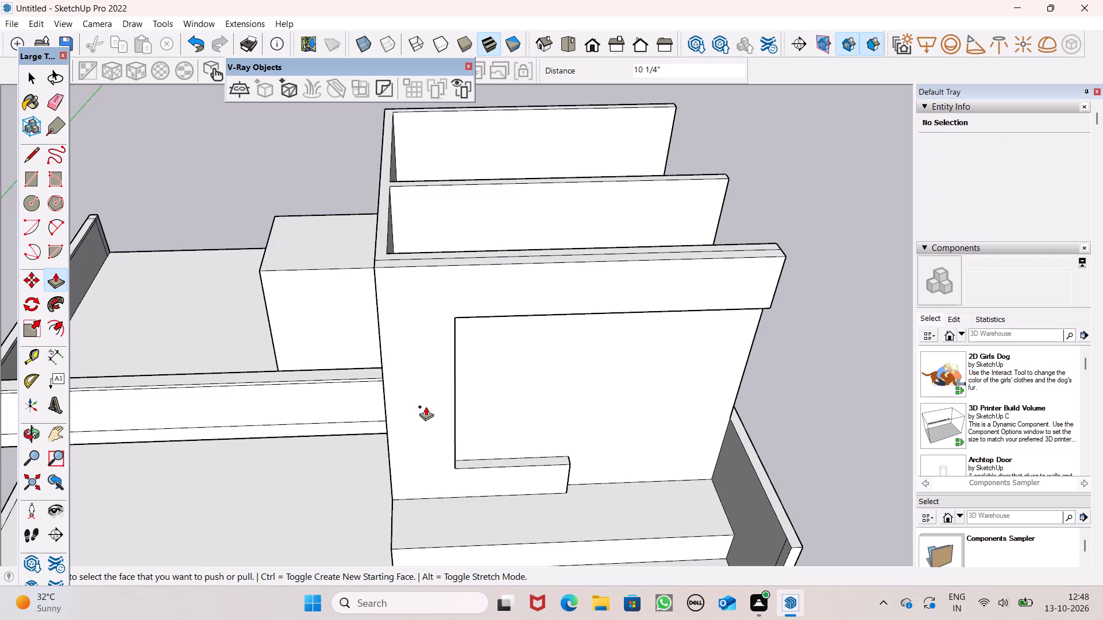
{"action": "key", "text": "ctrl+z"}
{"action": "left_click_drag", "start_coordinate": [426, 407], "coordinate": [426, 420], "text": "ctrl"}
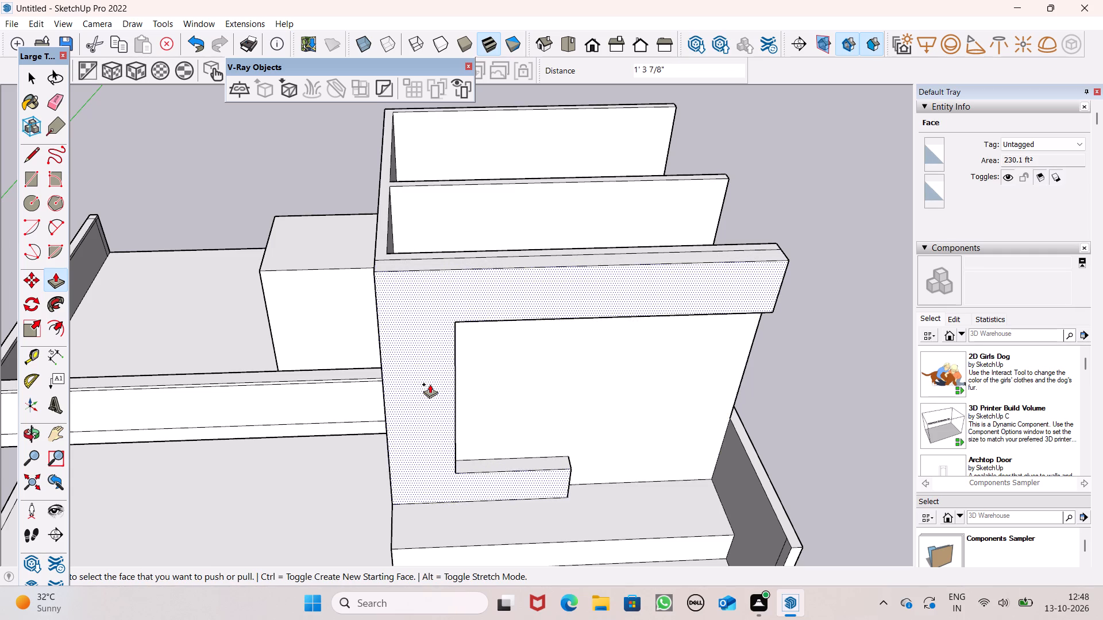
Push/Pull the top face of the lower boundary wall across the open ends of the tall walls by 1'.
{"action": "scroll", "coordinate": [425, 373], "scroll_direction": "down", "scroll_amount": 8}
{"action": "middle_click_drag", "start_coordinate": [500, 412], "coordinate": [469, 377]}
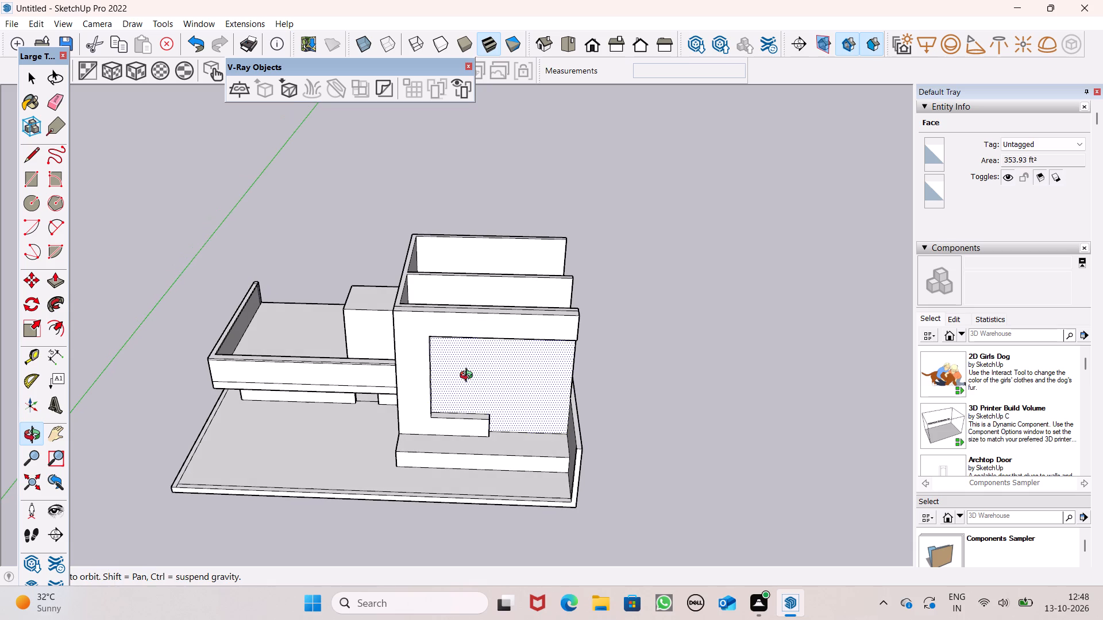
{"action": "middle_click_drag", "start_coordinate": [469, 377], "coordinate": [469, 376]}
{"action": "scroll", "coordinate": [411, 310], "scroll_direction": "up", "scroll_amount": 4}
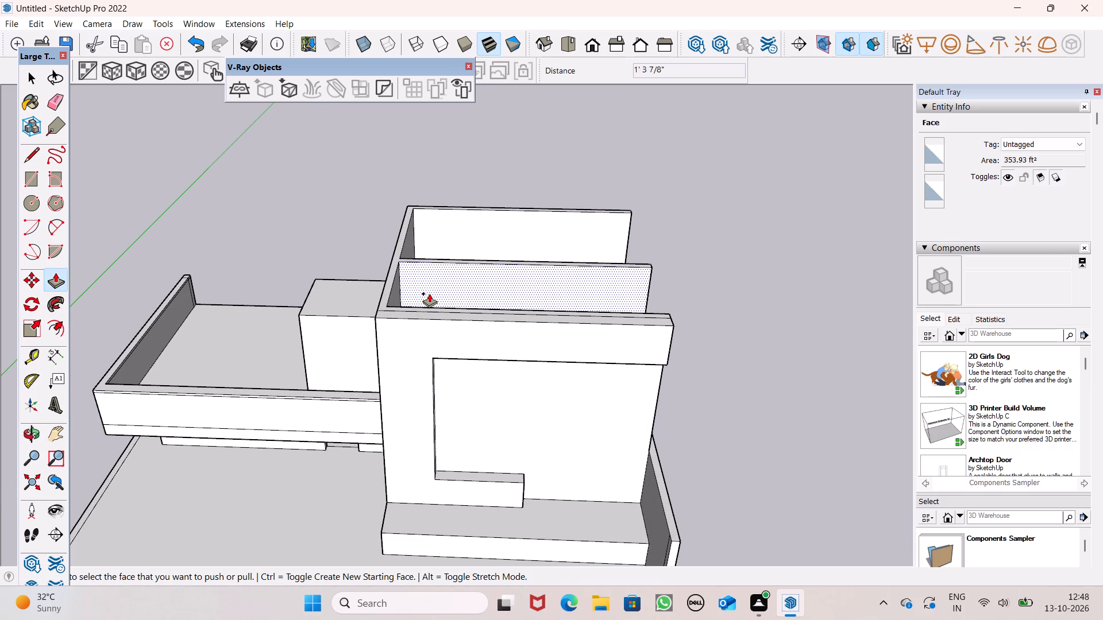
{"action": "middle_click_drag", "start_coordinate": [488, 303], "coordinate": [227, 355]}
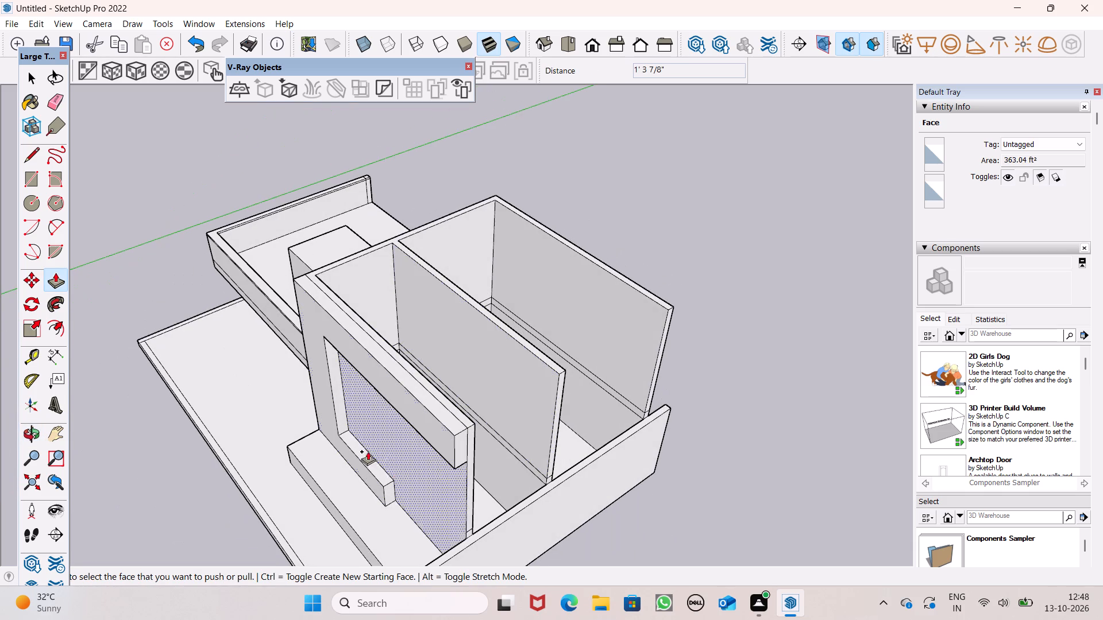
{"action": "scroll", "coordinate": [493, 398], "scroll_direction": "down", "scroll_amount": 7}
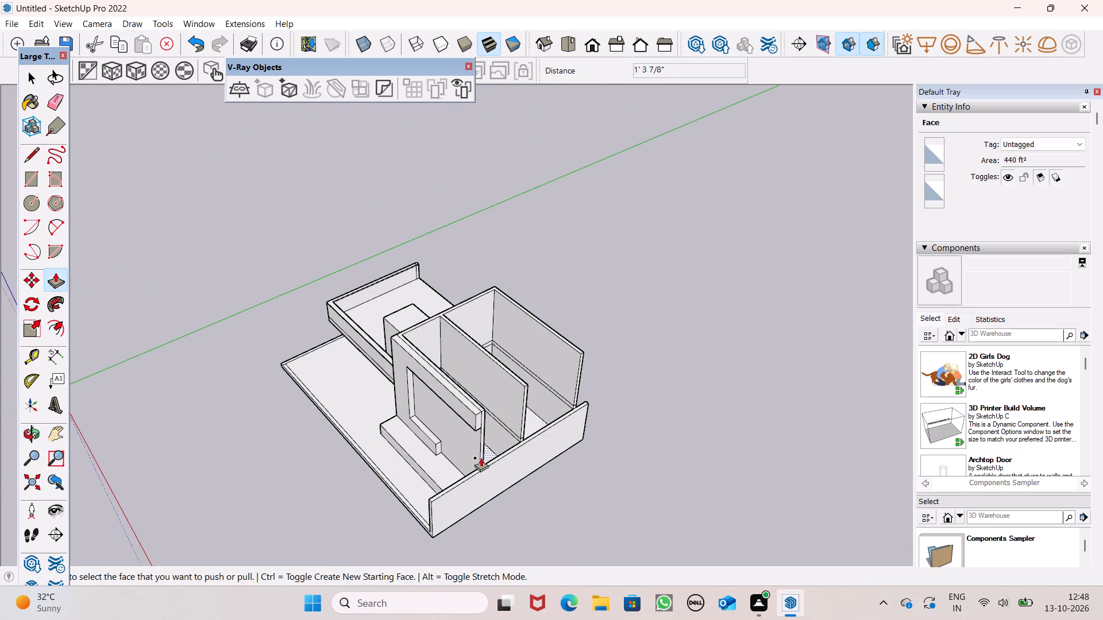
{"action": "scroll", "coordinate": [481, 458], "scroll_direction": "up", "scroll_amount": 6}
{"action": "left_click_drag", "start_coordinate": [493, 466], "coordinate": [500, 440]}
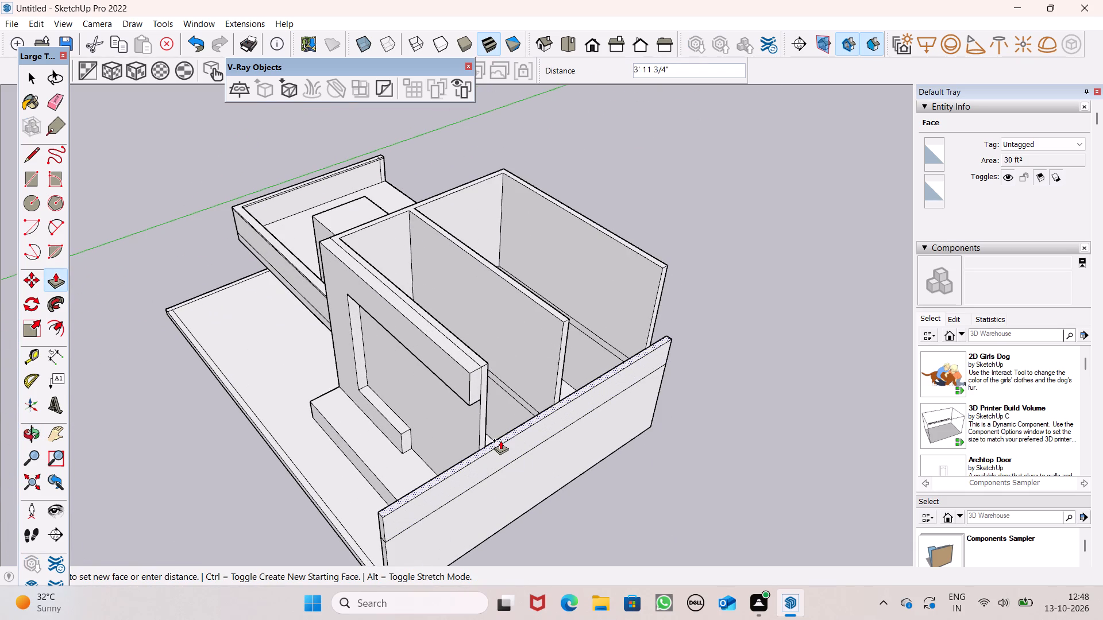
{"action": "left_click_drag", "start_coordinate": [500, 440], "coordinate": [481, 393]}
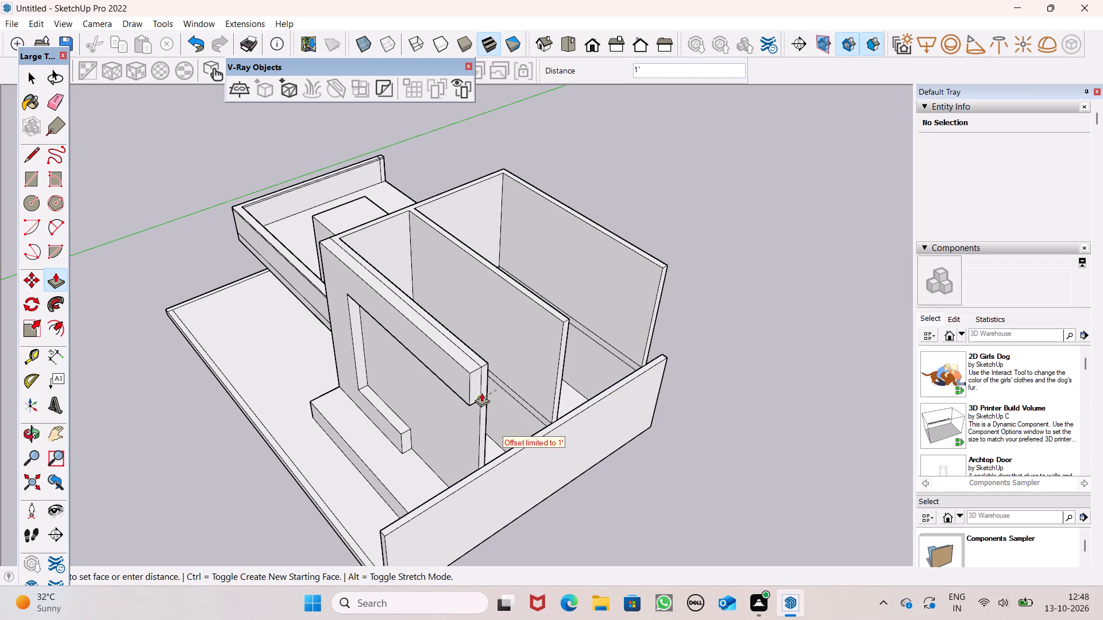
{"action": "left_click_drag", "start_coordinate": [481, 393], "coordinate": [513, 428]}
{"action": "scroll", "coordinate": [438, 461], "scroll_direction": "down", "scroll_amount": 5}
{"action": "scroll", "coordinate": [475, 444], "scroll_direction": "up", "scroll_amount": 2}
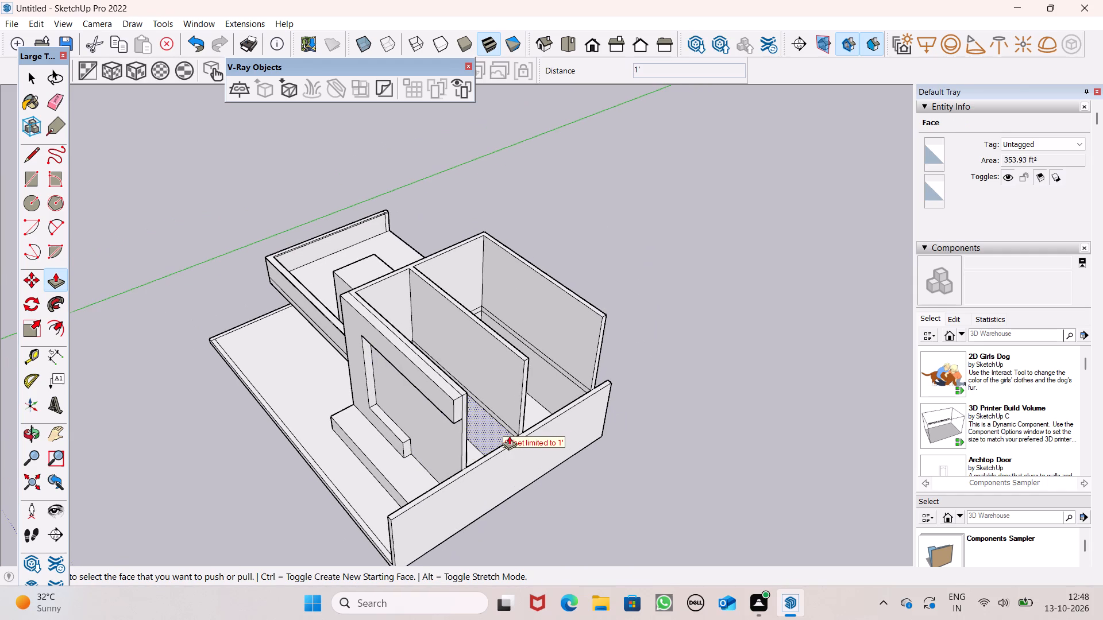
Push/Pull the top face of the boundary wall across the open ends up to the tall walls' top.
{"action": "left_click_drag", "start_coordinate": [469, 466], "coordinate": [464, 399]}
{"action": "scroll", "coordinate": [451, 393], "scroll_direction": "down", "scroll_amount": 6}
{"action": "middle_click_drag", "start_coordinate": [468, 422], "coordinate": [689, 380]}
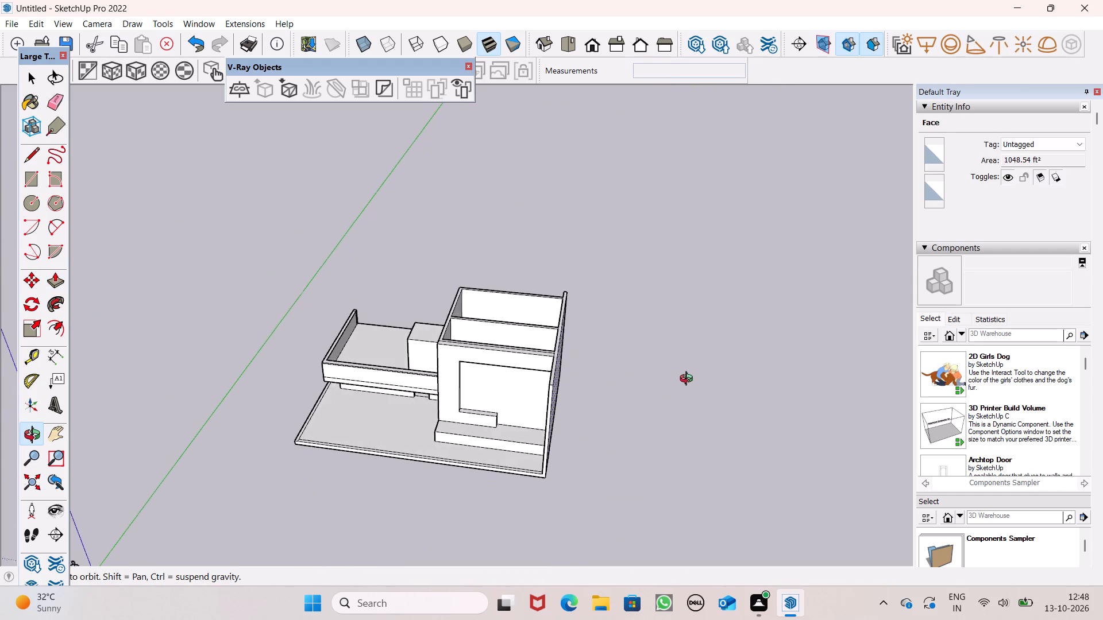
{"action": "middle_click_drag", "start_coordinate": [689, 380], "coordinate": [689, 382]}
{"action": "key", "text": "space"}
Draw a rectangle about 12' long on the ledge top, from the lower frame band's end corner to the boundary wall.
{"action": "scroll", "coordinate": [584, 328], "scroll_direction": "down", "scroll_amount": 3}
{"action": "scroll", "coordinate": [584, 367], "scroll_direction": "up", "scroll_amount": 1}
{"action": "middle_click_drag", "start_coordinate": [584, 367], "coordinate": [689, 379]}
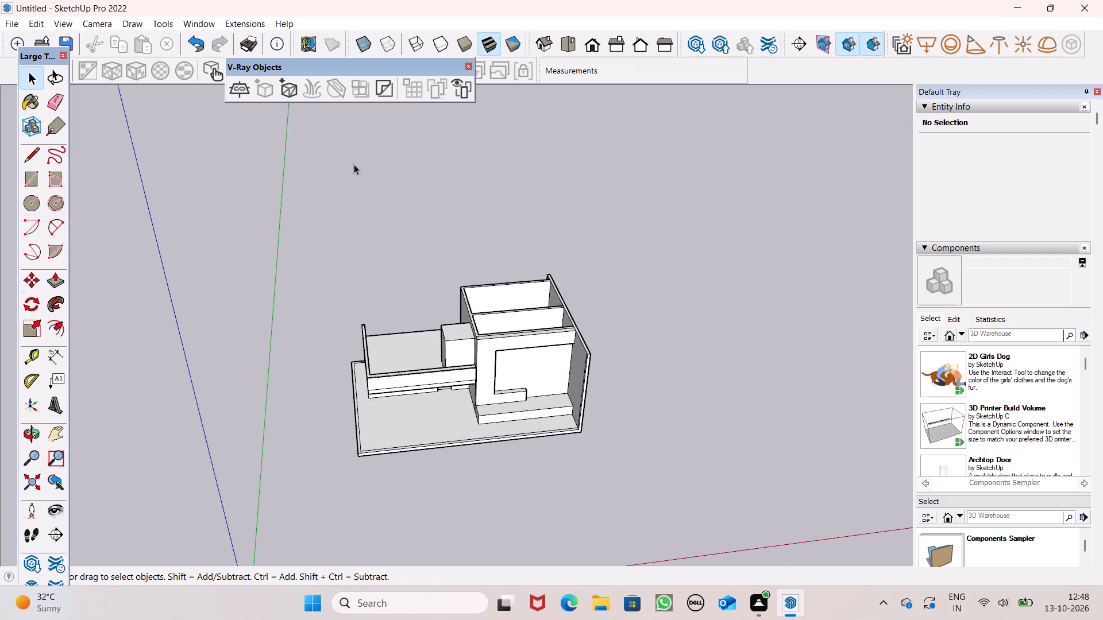
{"action": "scroll", "coordinate": [530, 305], "scroll_direction": "up", "scroll_amount": 4}
{"action": "scroll", "coordinate": [574, 308], "scroll_direction": "down", "scroll_amount": 1}
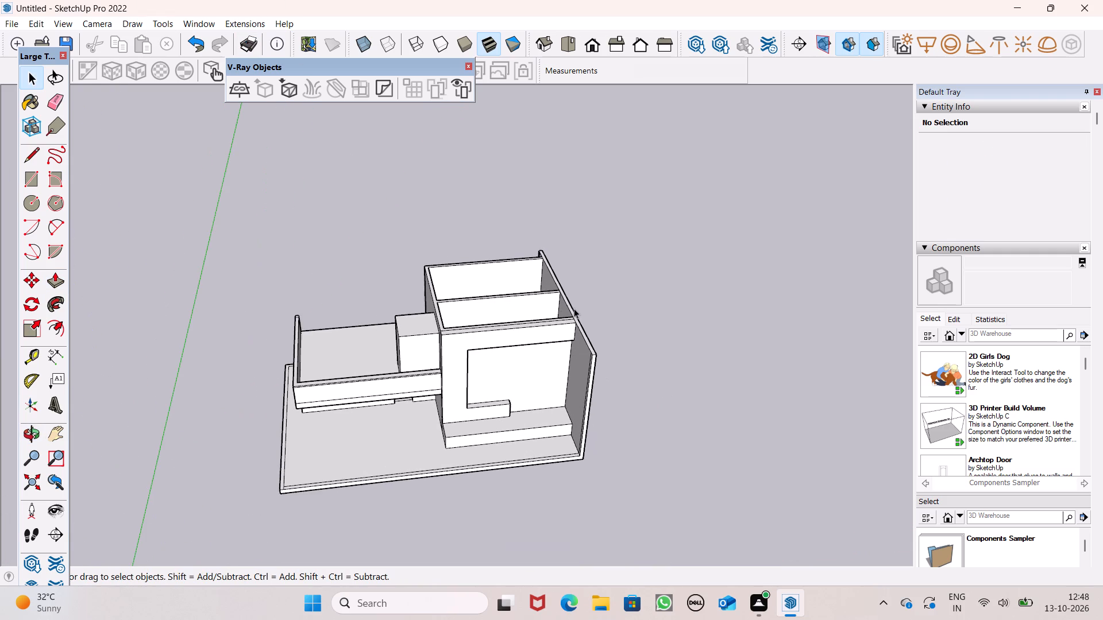
{"action": "middle_click_drag", "start_coordinate": [595, 334], "coordinate": [564, 374]}
{"action": "scroll", "coordinate": [558, 444], "scroll_direction": "up", "scroll_amount": 8}
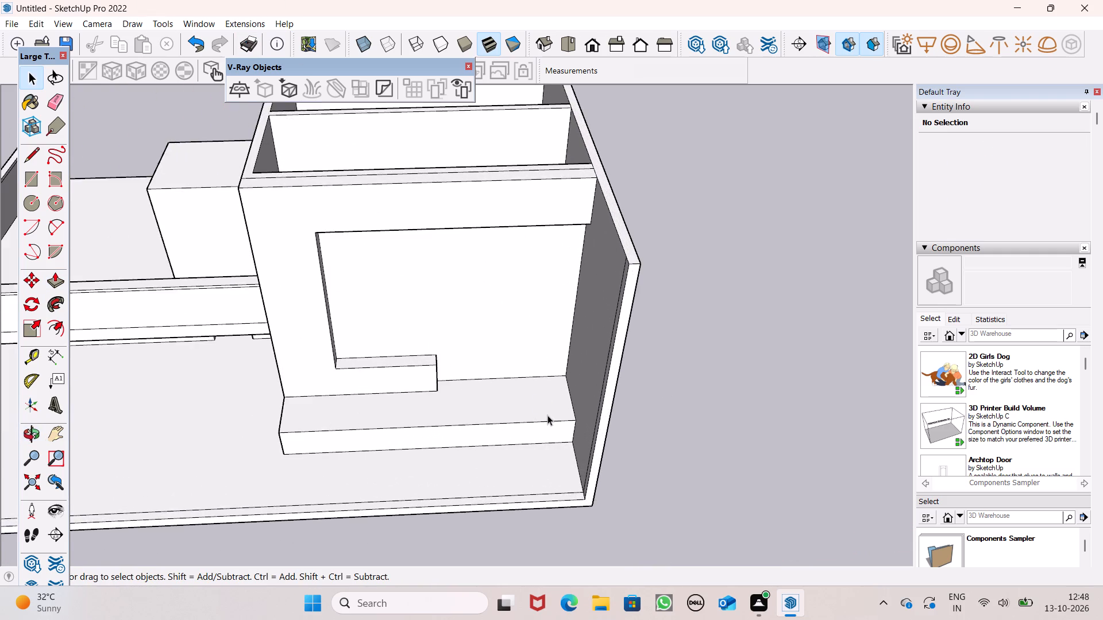
{"action": "middle_click", "coordinate": [547, 415]}
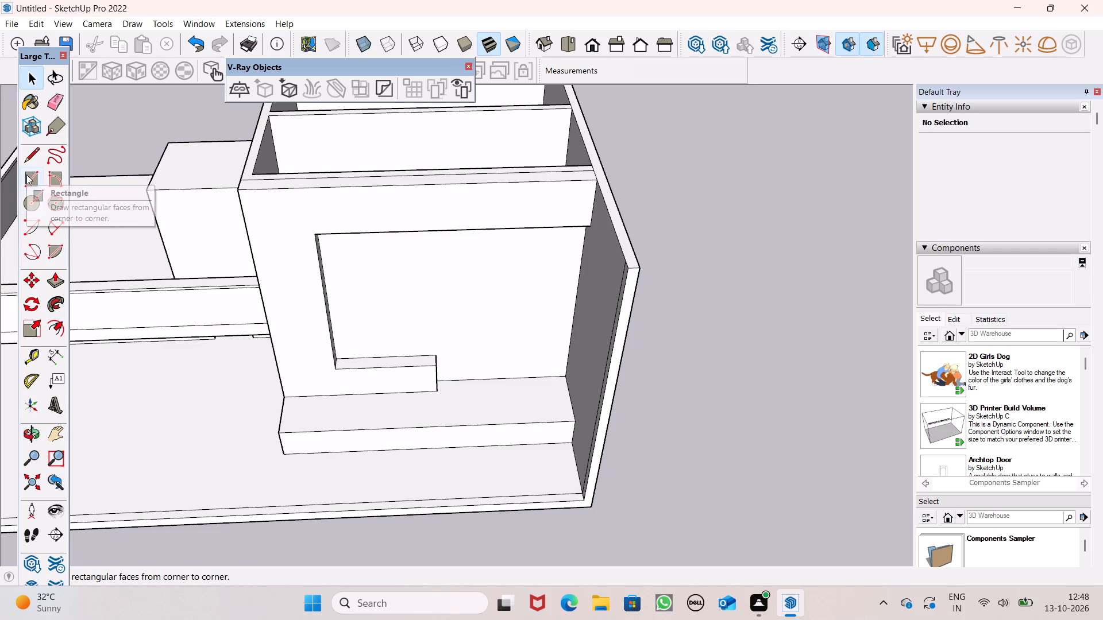
{"action": "left_click", "coordinate": [27, 175]}
{"action": "scroll", "coordinate": [215, 292], "scroll_direction": "up", "scroll_amount": 1}
{"action": "middle_click_drag", "start_coordinate": [215, 292], "coordinate": [250, 387]}
{"action": "scroll", "coordinate": [372, 417], "scroll_direction": "up", "scroll_amount": 3}
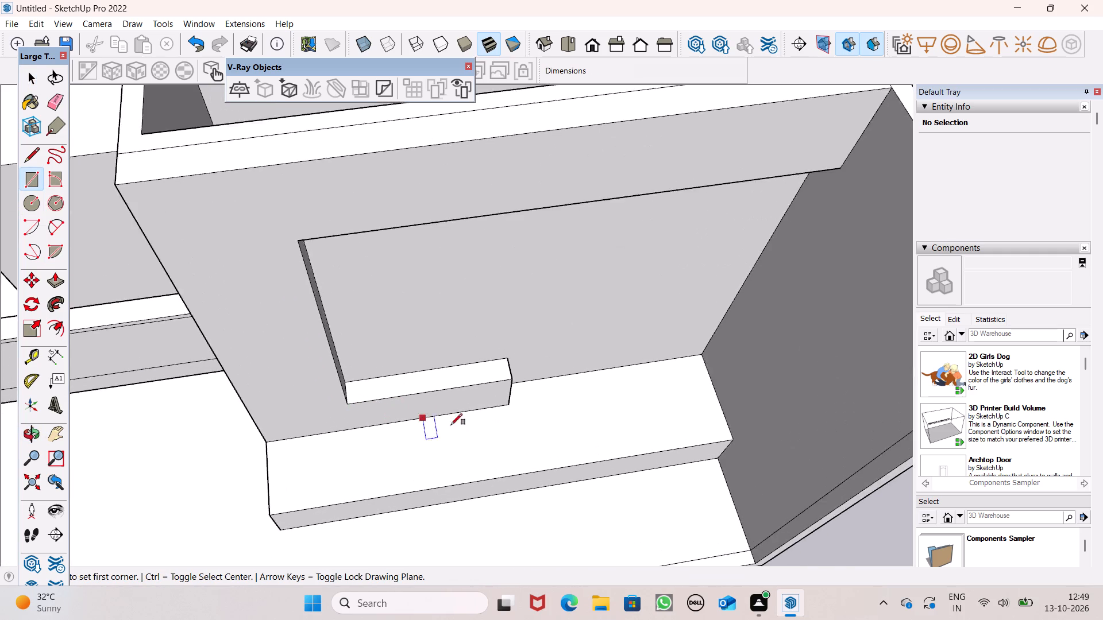
{"action": "scroll", "coordinate": [451, 425], "scroll_direction": "up", "scroll_amount": 2}
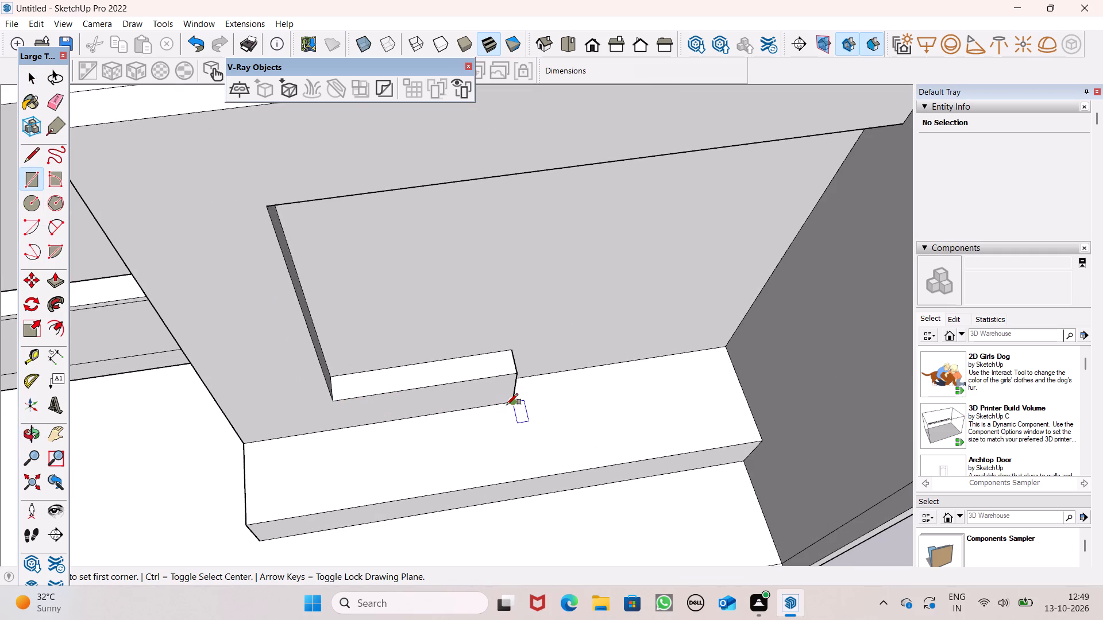
{"action": "left_click", "coordinate": [507, 404]}
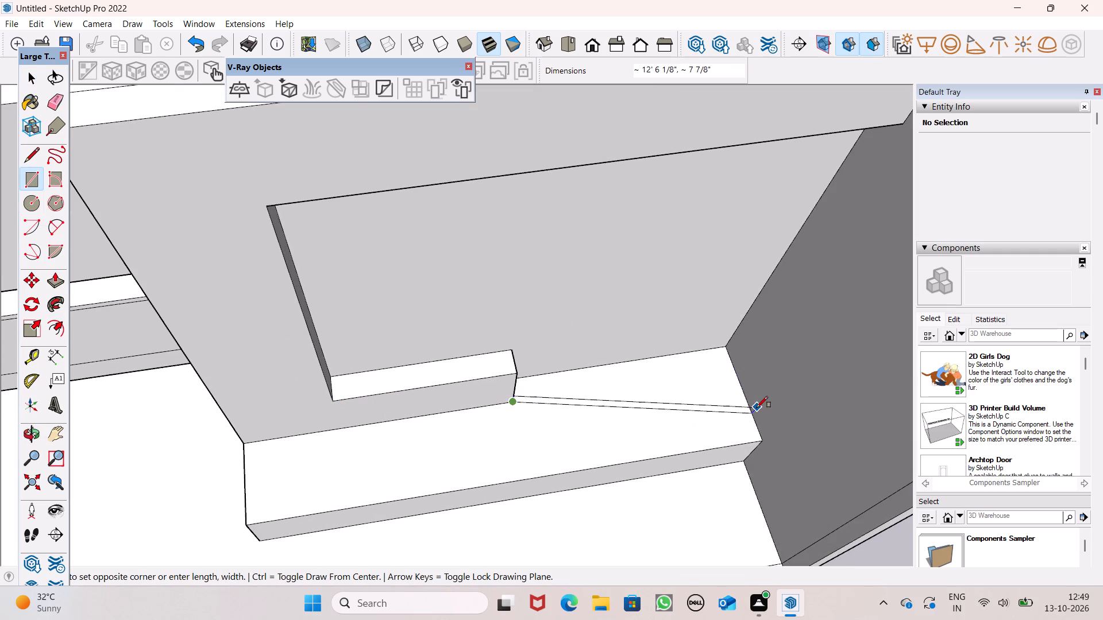
{"action": "left_click", "coordinate": [749, 402]}
Extend the end face of the C-shaped frame's lower band about 12' 2 9/16" to meet the boundary wall.
{"action": "scroll", "coordinate": [539, 432], "scroll_direction": "down", "scroll_amount": 4}
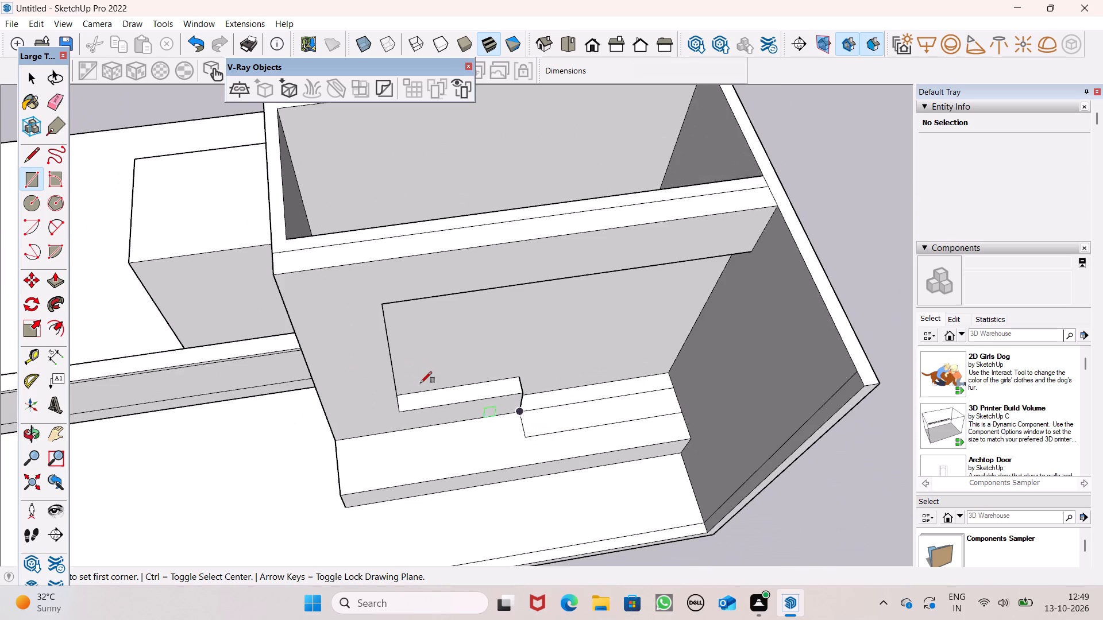
{"action": "left_click", "coordinate": [53, 284]}
{"action": "middle_click_drag", "start_coordinate": [572, 403], "coordinate": [430, 406]}
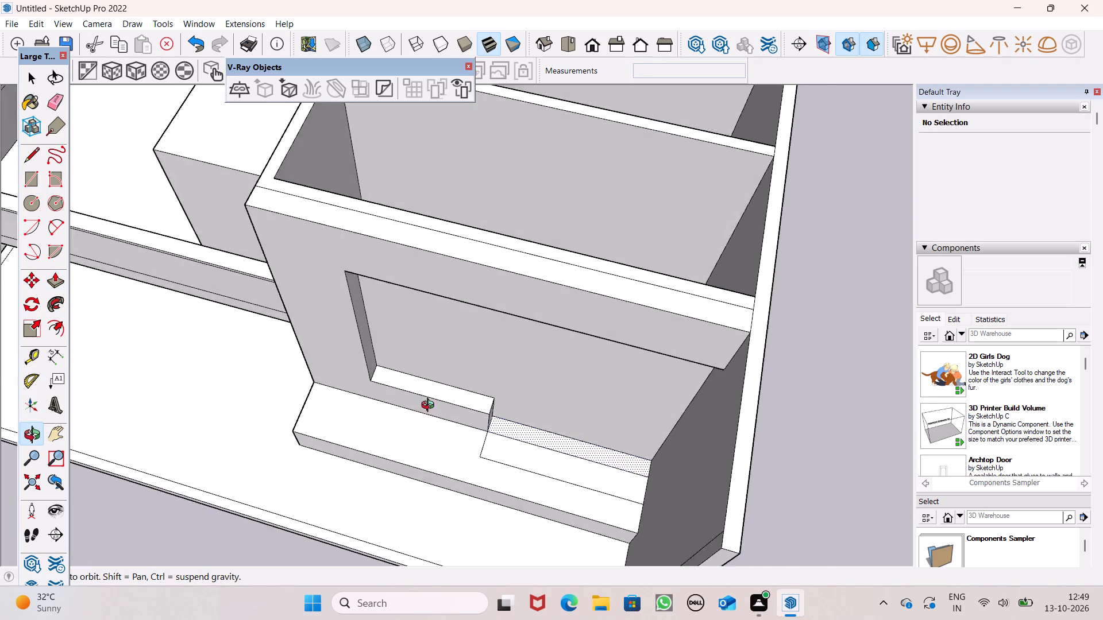
{"action": "middle_click_drag", "start_coordinate": [430, 406], "coordinate": [370, 365]}
{"action": "scroll", "coordinate": [476, 432], "scroll_direction": "up", "scroll_amount": 4}
{"action": "left_click_drag", "start_coordinate": [477, 424], "coordinate": [619, 478]}
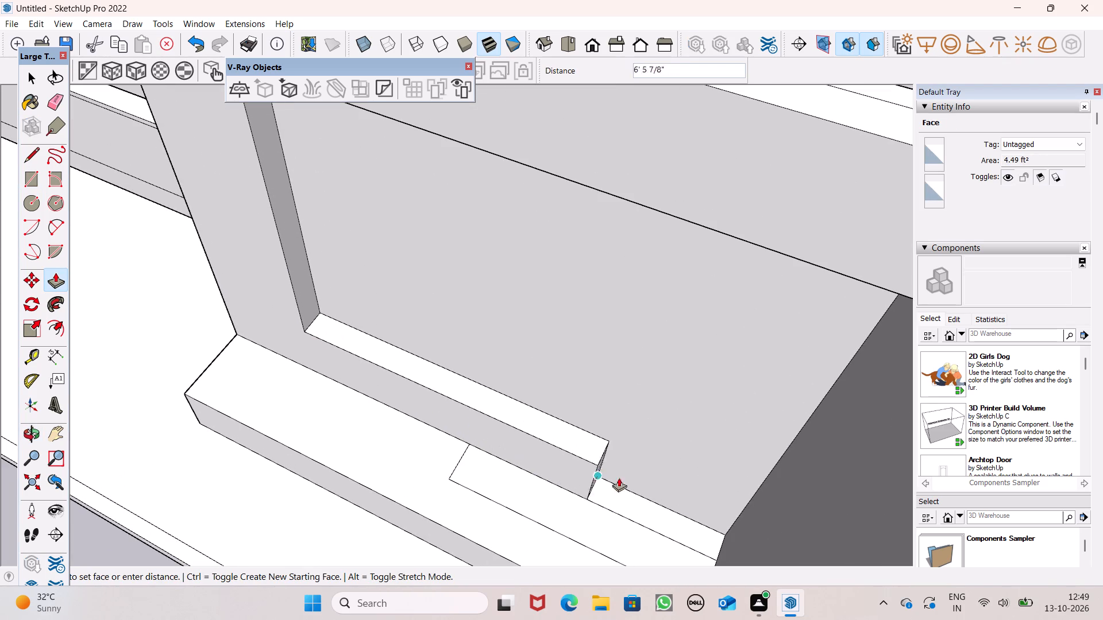
{"action": "left_click_drag", "start_coordinate": [619, 478], "coordinate": [737, 522]}
Extrude the rectangle on the ledge up 12' 9 3/8" as a thick upright panel in front of the frame.
{"action": "scroll", "coordinate": [534, 435], "scroll_direction": "down", "scroll_amount": 4}
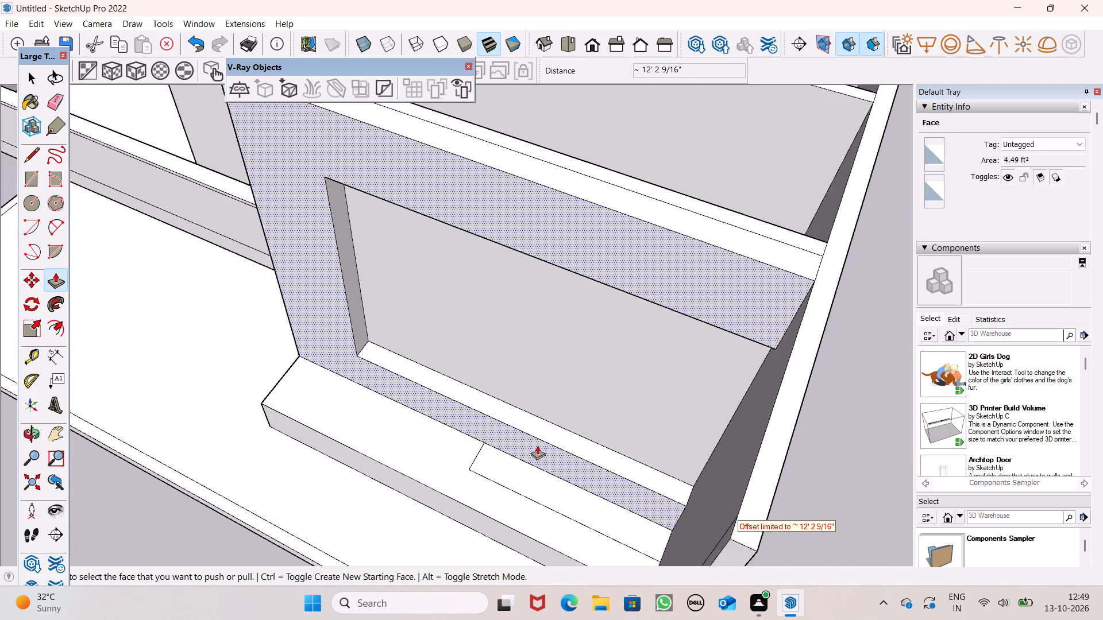
{"action": "scroll", "coordinate": [537, 445], "scroll_direction": "down", "scroll_amount": 2}
{"action": "scroll", "coordinate": [543, 463], "scroll_direction": "up", "scroll_amount": 1}
{"action": "middle_click_drag", "start_coordinate": [543, 463], "coordinate": [662, 366]}
{"action": "scroll", "coordinate": [654, 372], "scroll_direction": "down", "scroll_amount": 7}
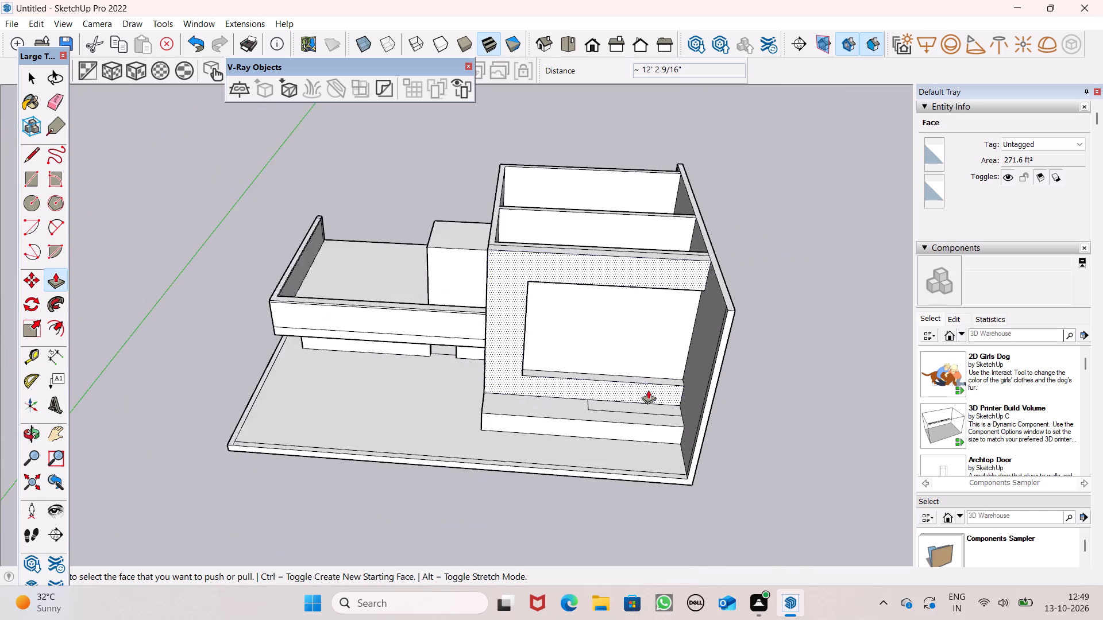
{"action": "middle_click_drag", "start_coordinate": [650, 394], "coordinate": [662, 309]}
{"action": "scroll", "coordinate": [661, 313], "scroll_direction": "up", "scroll_amount": 7}
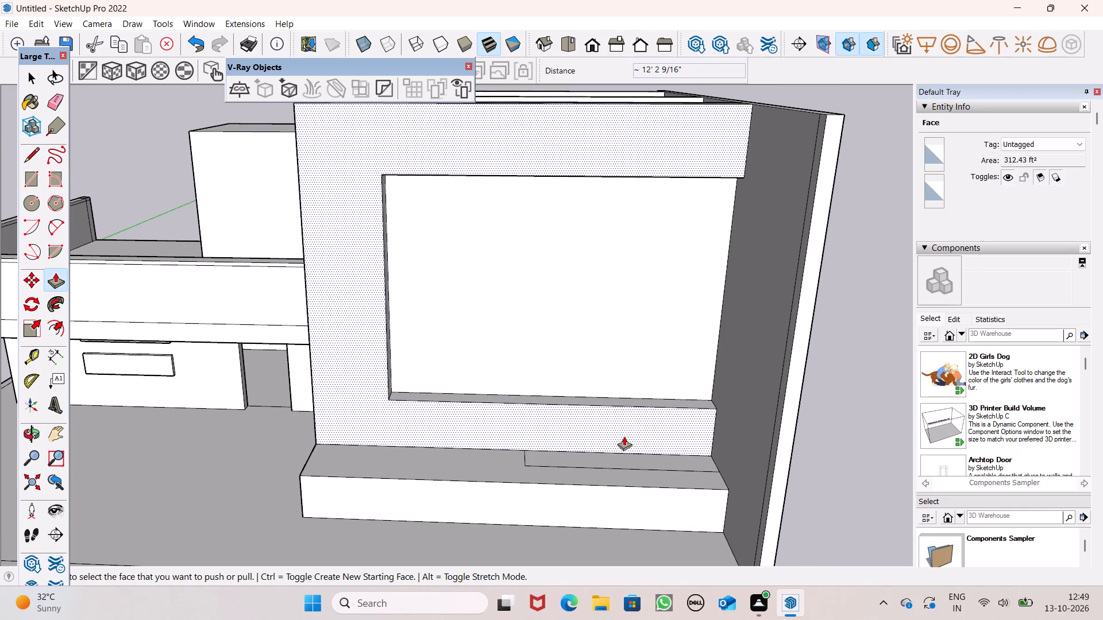
{"action": "left_click_drag", "start_coordinate": [622, 460], "coordinate": [624, 299]}
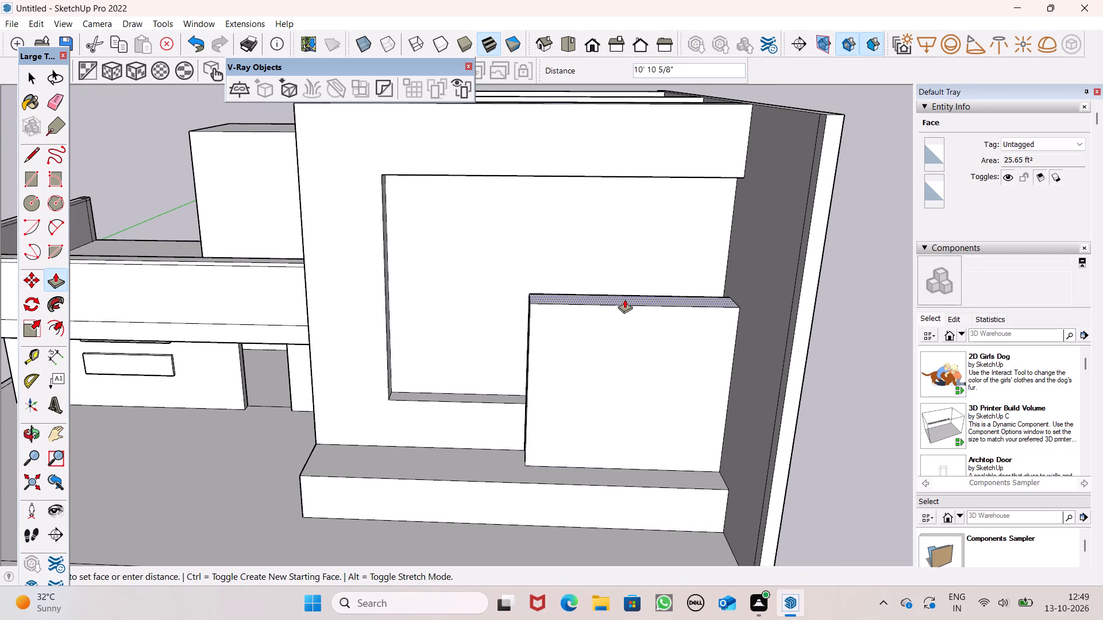
{"action": "left_click_drag", "start_coordinate": [624, 299], "coordinate": [614, 268]}
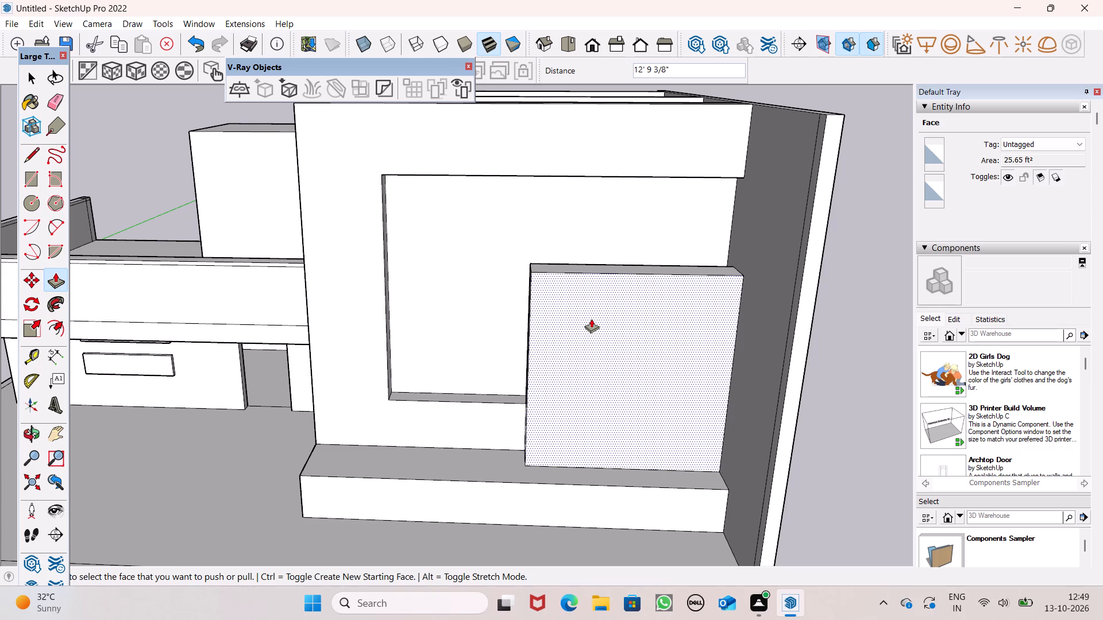
{"action": "key", "text": "space"}
Examine the whole building and the framed side elevation with its upright panel from low and high angles.
{"action": "scroll", "coordinate": [556, 339], "scroll_direction": "down", "scroll_amount": 8}
{"action": "scroll", "coordinate": [550, 330], "scroll_direction": "up", "scroll_amount": 1}
{"action": "scroll", "coordinate": [550, 330], "scroll_direction": "down", "scroll_amount": 1}
{"action": "middle_click_drag", "start_coordinate": [555, 378], "coordinate": [580, 324]}
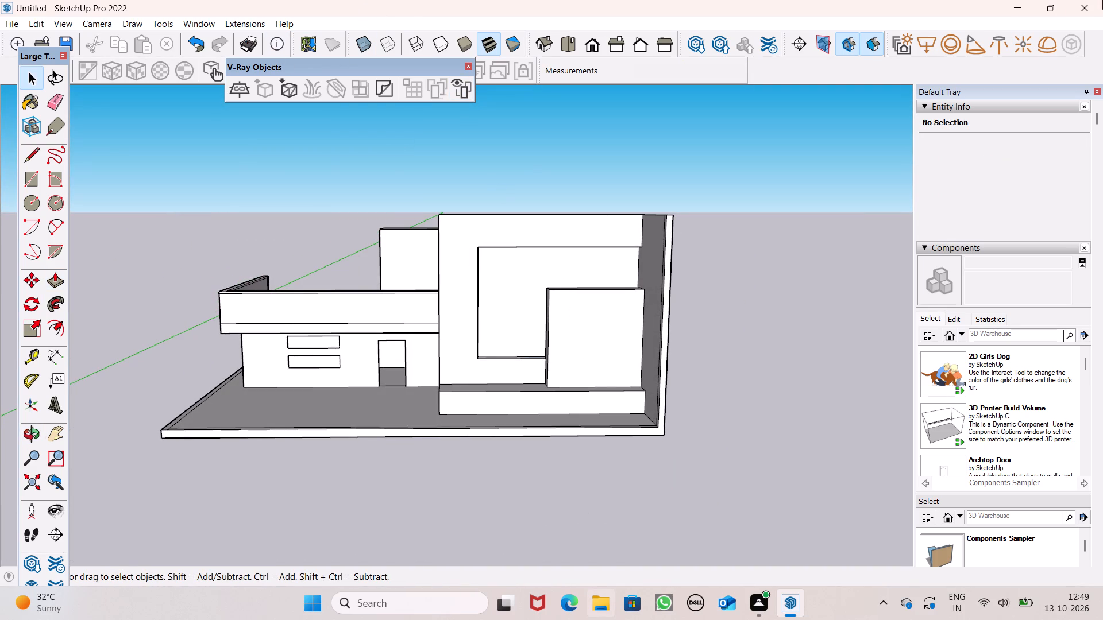
{"action": "middle_click_drag", "start_coordinate": [610, 227], "coordinate": [722, 392]}
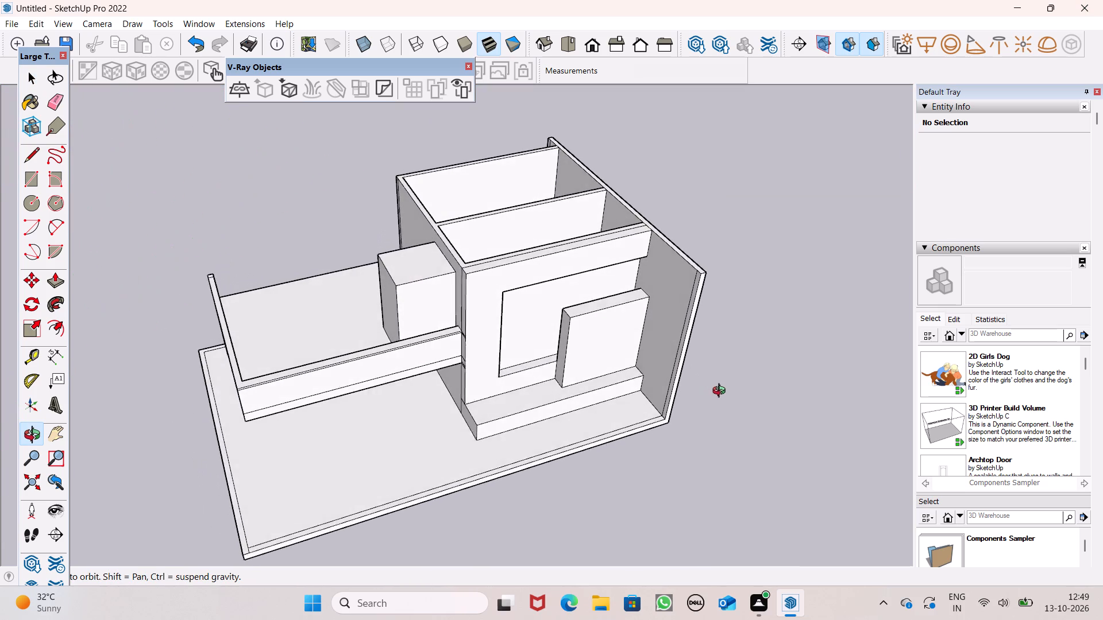
{"action": "middle_click_drag", "start_coordinate": [722, 392], "coordinate": [723, 396]}
{"action": "scroll", "coordinate": [735, 385], "scroll_direction": "up", "scroll_amount": 2}
{"action": "middle_click_drag", "start_coordinate": [824, 344], "coordinate": [727, 352]}
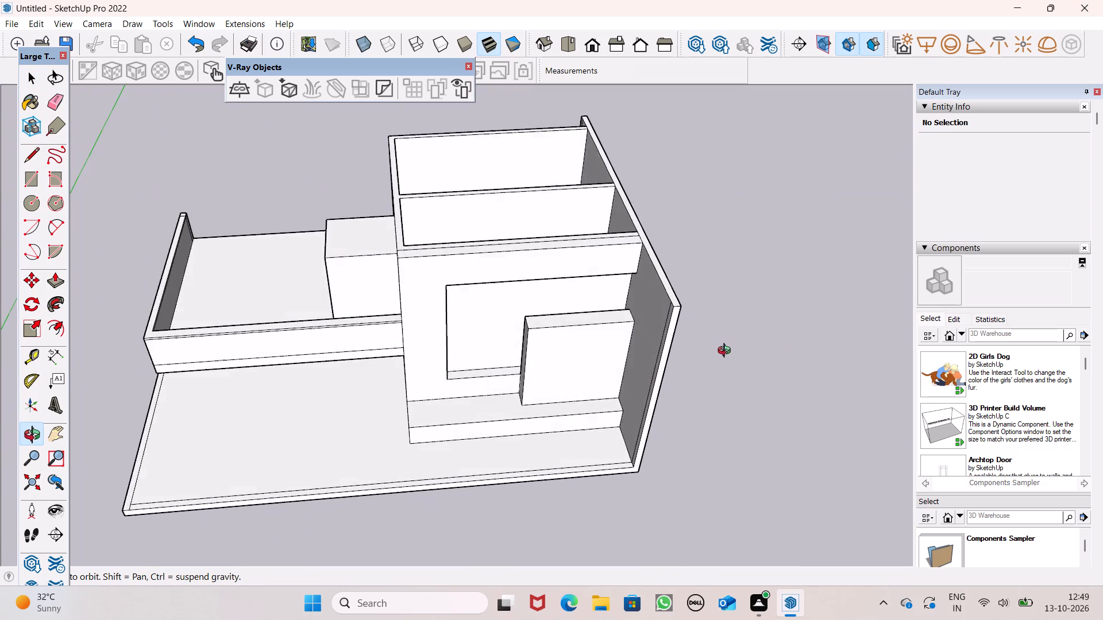
{"action": "middle_click_drag", "start_coordinate": [727, 352], "coordinate": [722, 9]}
Extrude the underside of the frame's top band down 8" as a separate strip, using a new starting face.
{"action": "scroll", "coordinate": [558, 179], "scroll_direction": "up", "scroll_amount": 7}
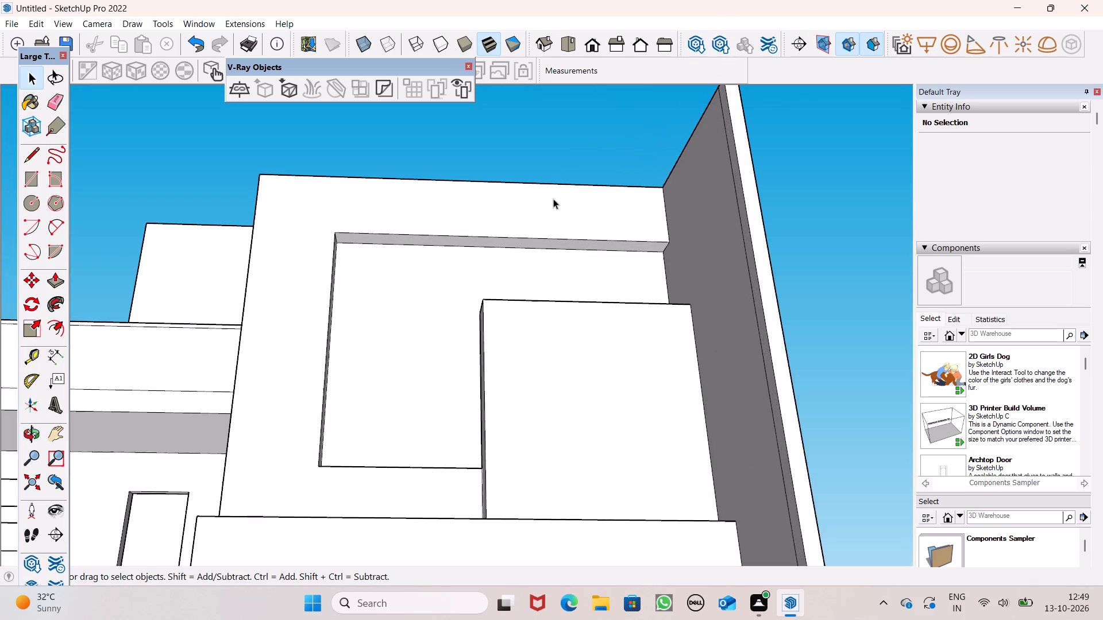
{"action": "scroll", "coordinate": [538, 222], "scroll_direction": "up", "scroll_amount": 3}
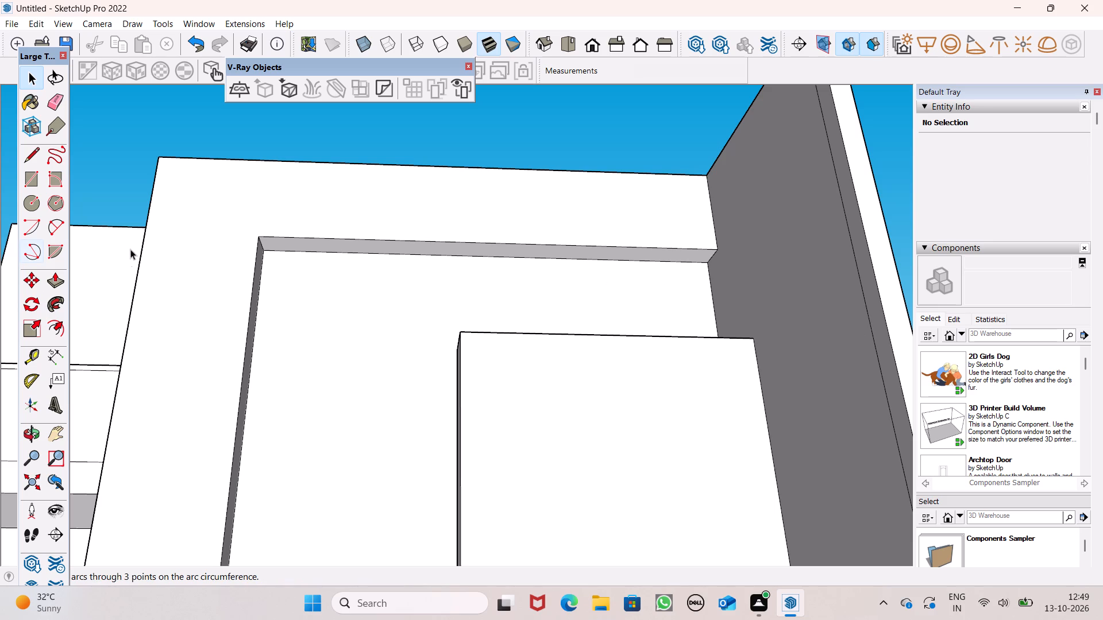
{"action": "left_click", "coordinate": [60, 284]}
{"action": "scroll", "coordinate": [391, 261], "scroll_direction": "up", "scroll_amount": 1}
{"action": "middle_click_drag", "start_coordinate": [391, 261], "coordinate": [479, 302]}
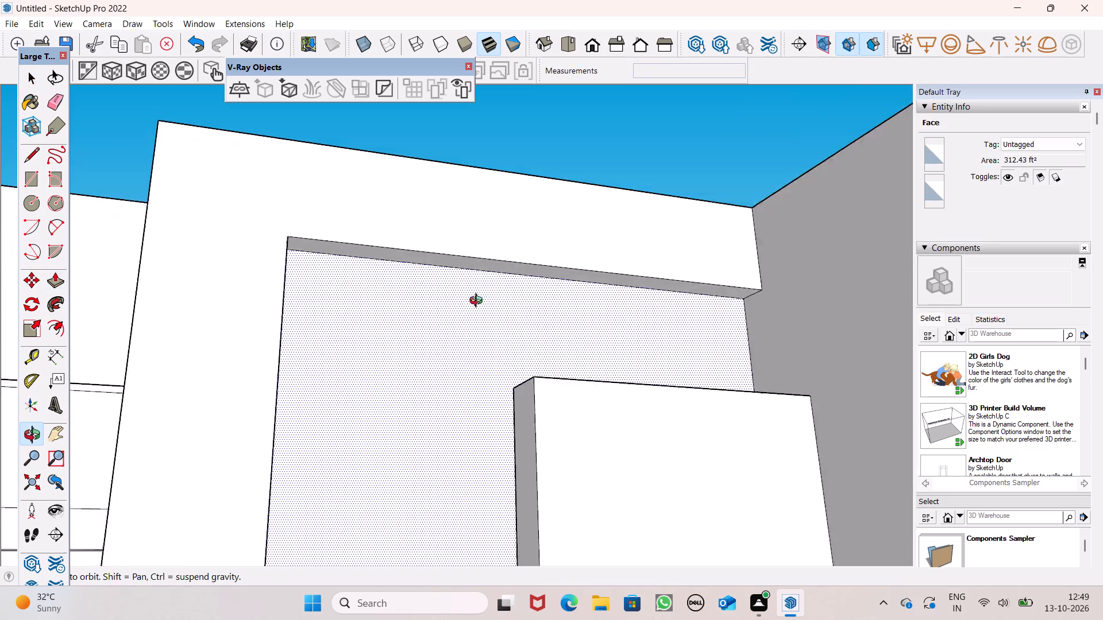
{"action": "middle_click_drag", "start_coordinate": [479, 302], "coordinate": [523, 349]}
{"action": "scroll", "coordinate": [422, 274], "scroll_direction": "up", "scroll_amount": 7}
{"action": "middle_click_drag", "start_coordinate": [439, 323], "coordinate": [441, 323]}
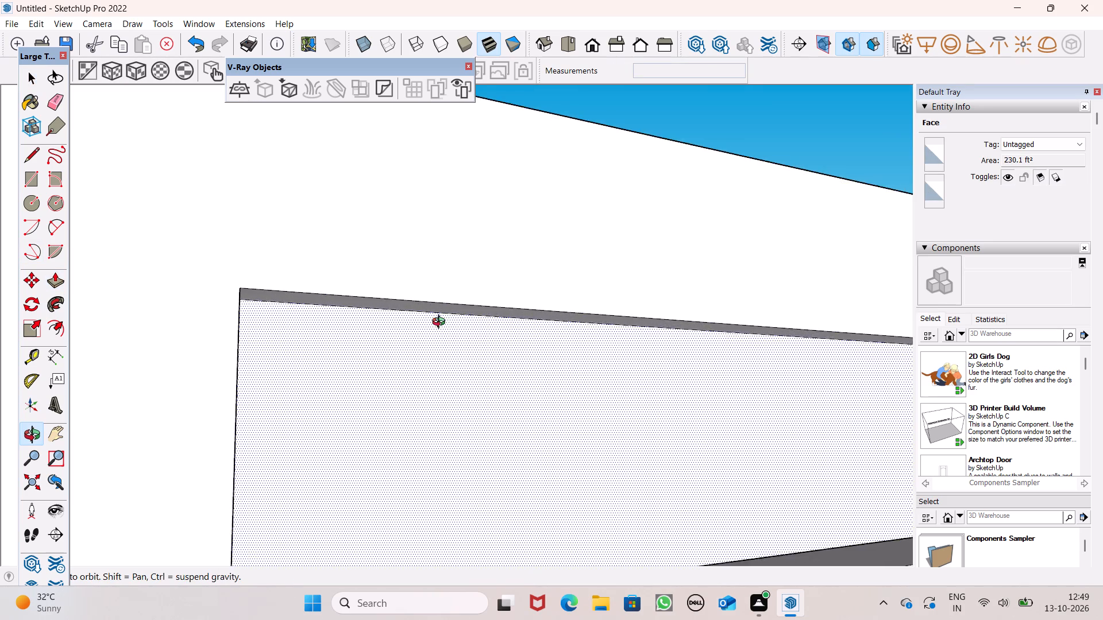
{"action": "middle_click_drag", "start_coordinate": [441, 323], "coordinate": [391, 146]}
{"action": "scroll", "coordinate": [404, 176], "scroll_direction": "up", "scroll_amount": 1}
{"action": "left_click_drag", "start_coordinate": [271, 254], "coordinate": [264, 282]}
Pull the front face of the 8" strip under the frame's top band outward 1' 7/16" as a projecting ledge.
{"action": "scroll", "coordinate": [427, 183], "scroll_direction": "down", "scroll_amount": 2}
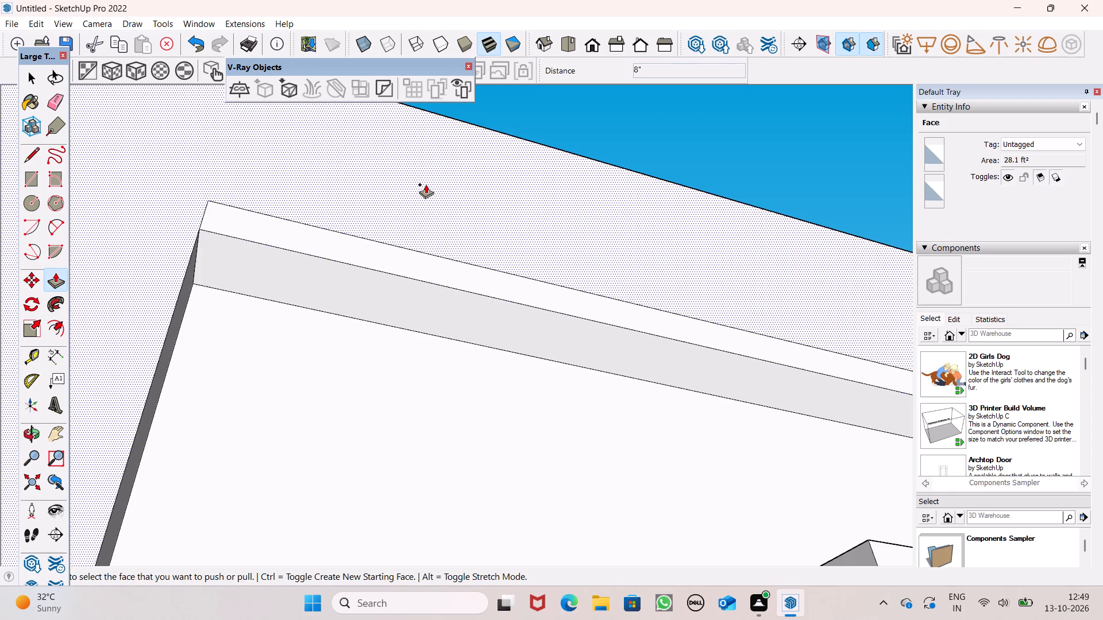
{"action": "scroll", "coordinate": [426, 184], "scroll_direction": "down", "scroll_amount": 3}
{"action": "middle_click_drag", "start_coordinate": [462, 232], "coordinate": [470, 406]}
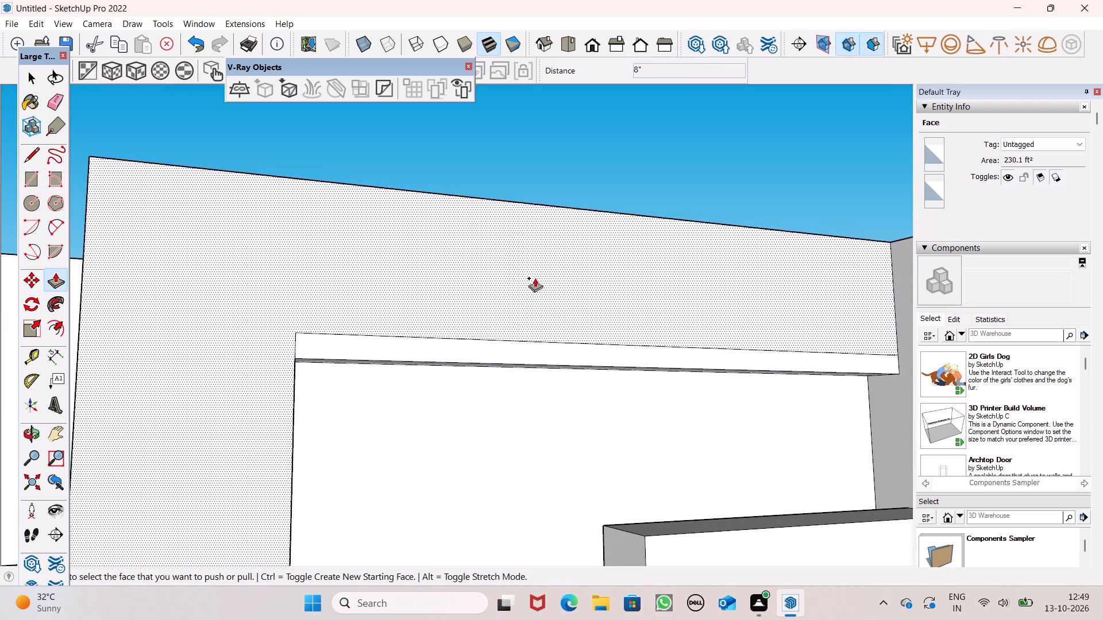
{"action": "scroll", "coordinate": [535, 273], "scroll_direction": "down", "scroll_amount": 9}
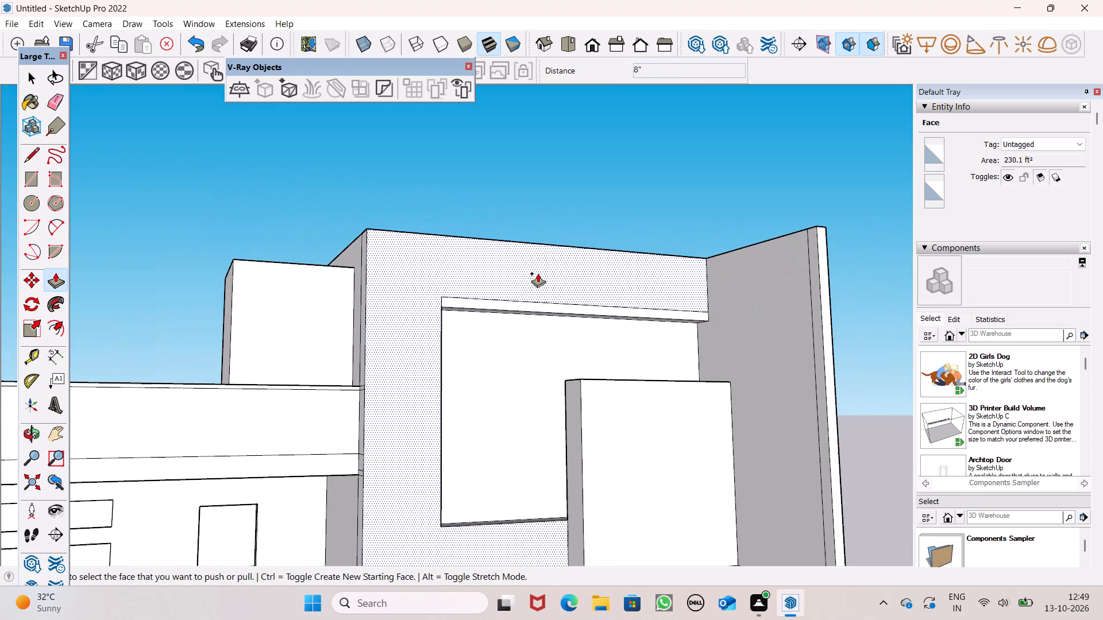
{"action": "scroll", "coordinate": [642, 311], "scroll_direction": "up", "scroll_amount": 1}
{"action": "middle_click_drag", "start_coordinate": [643, 311], "coordinate": [646, 361]}
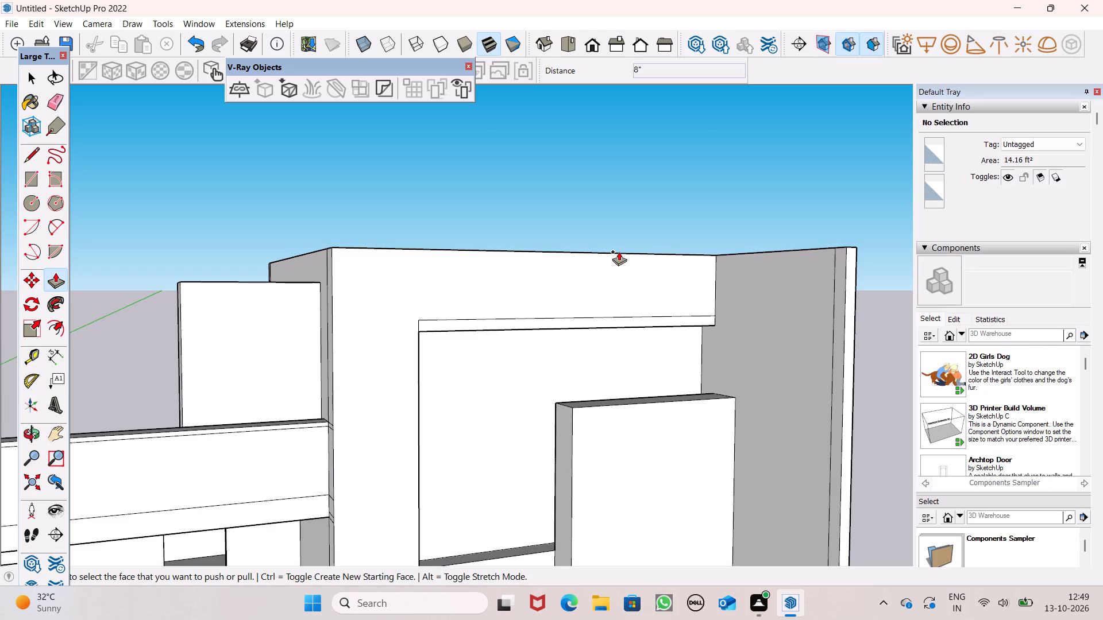
{"action": "middle_click_drag", "start_coordinate": [626, 270], "coordinate": [631, 305]}
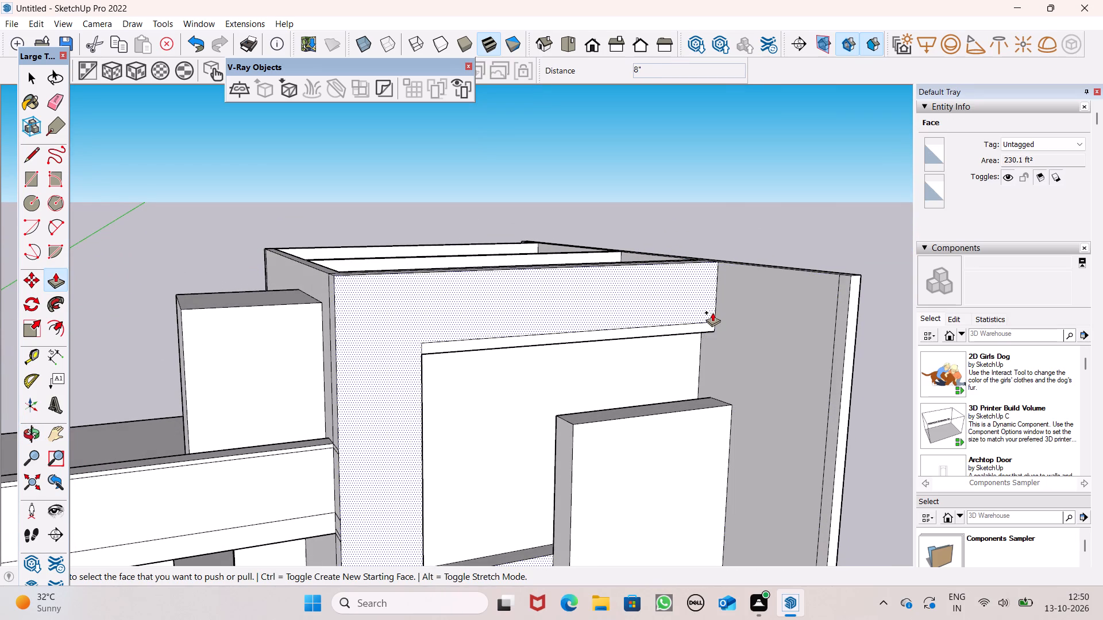
{"action": "middle_click_drag", "start_coordinate": [780, 311], "coordinate": [698, 338]}
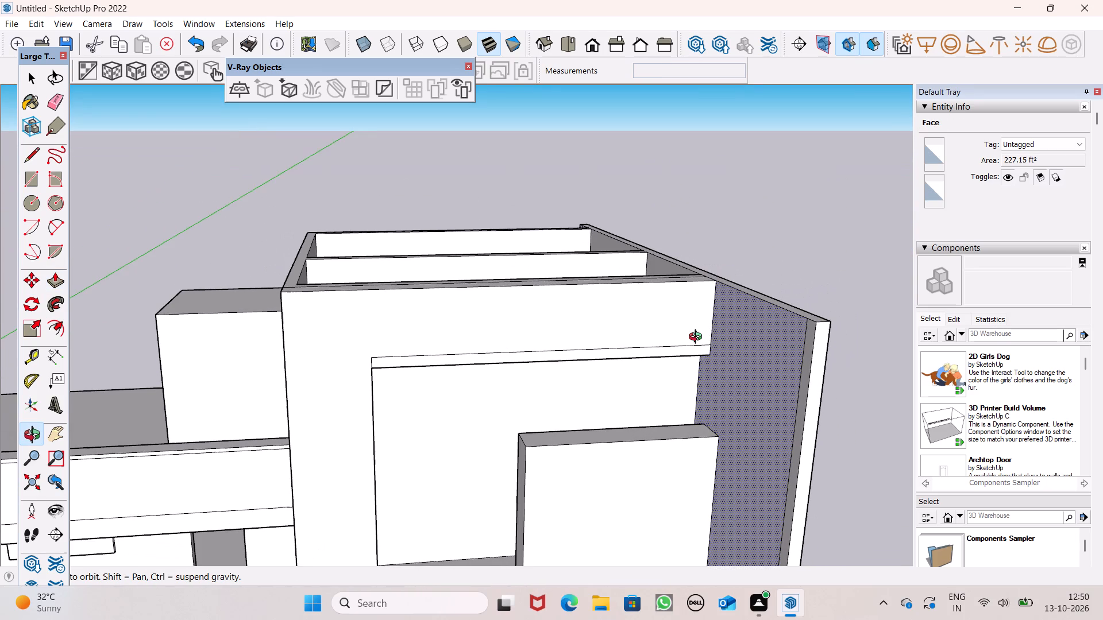
{"action": "middle_click_drag", "start_coordinate": [698, 338], "coordinate": [698, 339]}
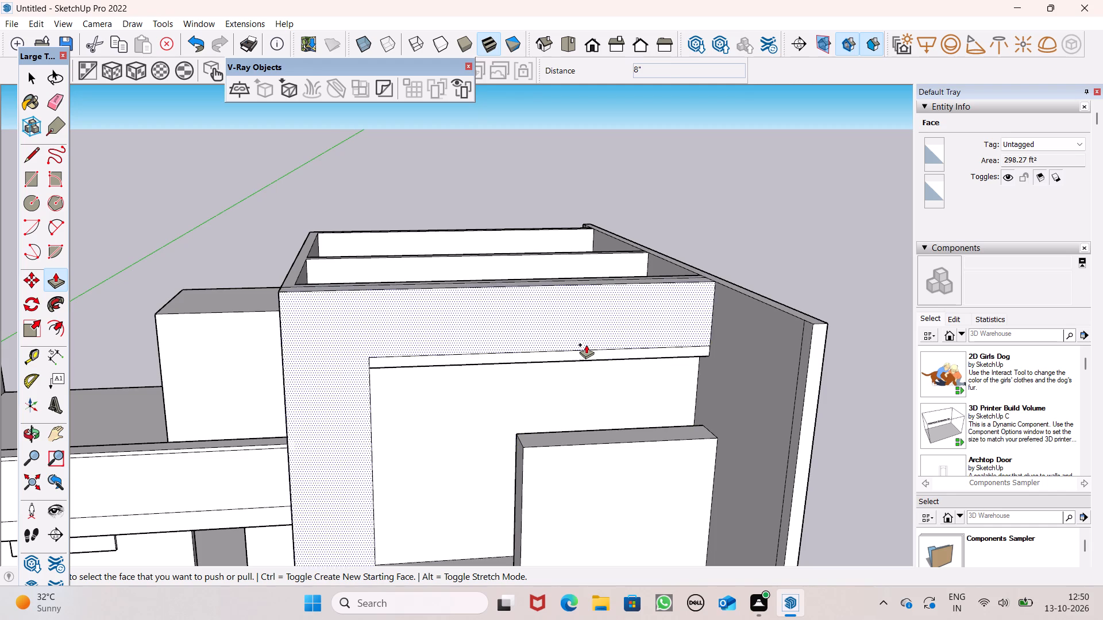
{"action": "scroll", "coordinate": [591, 346], "scroll_direction": "down", "scroll_amount": 2}
{"action": "middle_click_drag", "start_coordinate": [591, 350], "coordinate": [657, 478]}
{"action": "scroll", "coordinate": [518, 439], "scroll_direction": "up", "scroll_amount": 4}
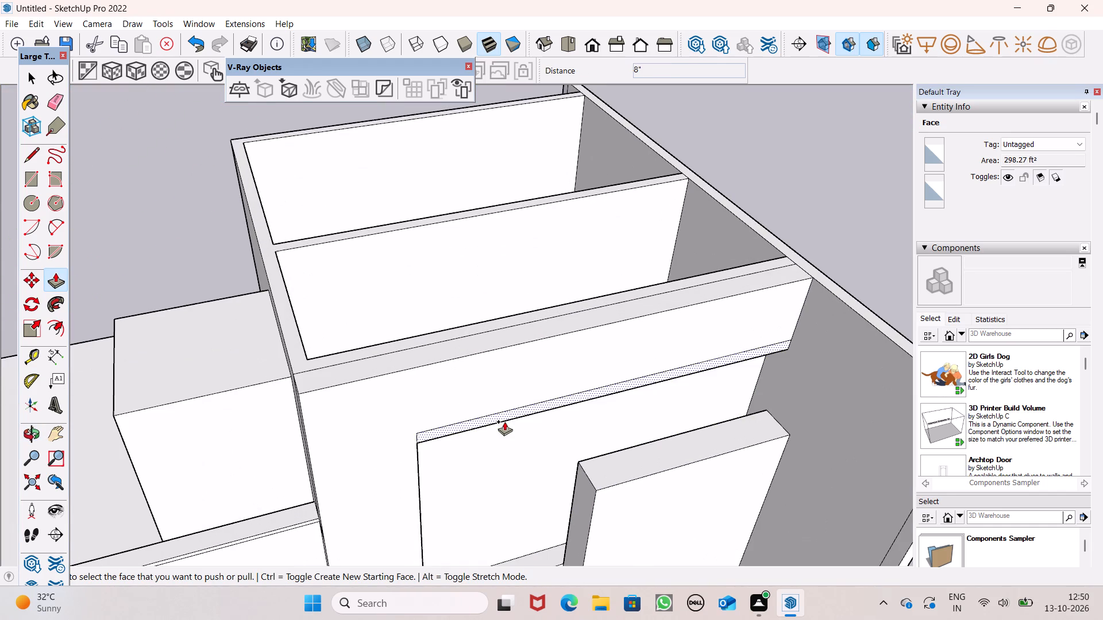
{"action": "left_click_drag", "start_coordinate": [504, 416], "coordinate": [516, 429]}
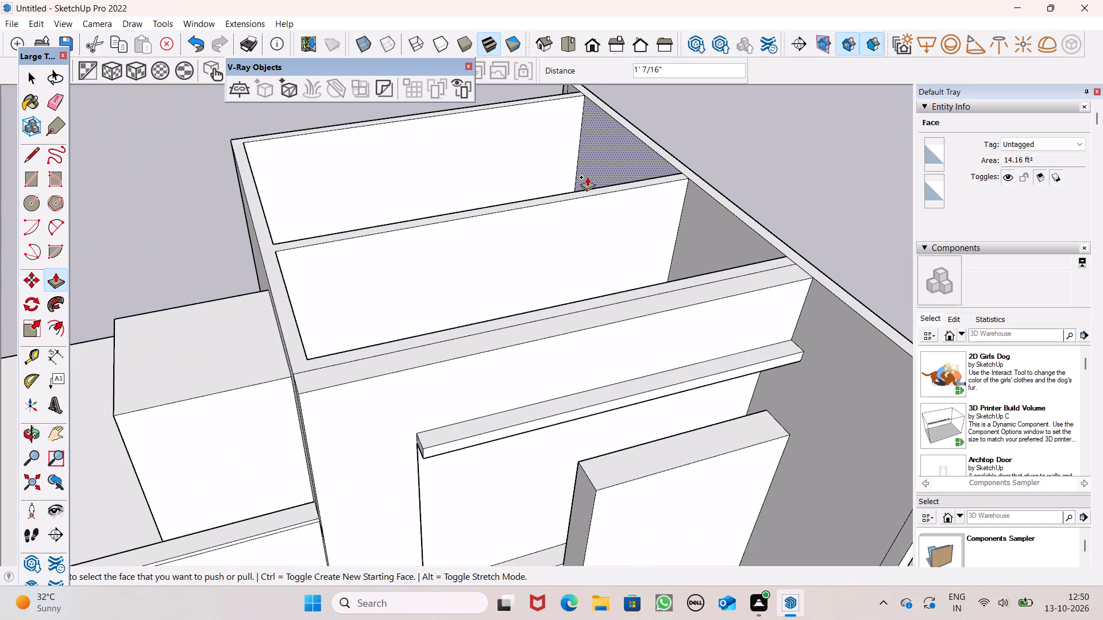
Examine the projecting ledge and the framed side elevation from above and from below.
{"action": "scroll", "coordinate": [587, 177], "scroll_direction": "down", "scroll_amount": 5}
{"action": "middle_click_drag", "start_coordinate": [650, 217], "coordinate": [545, 131]}
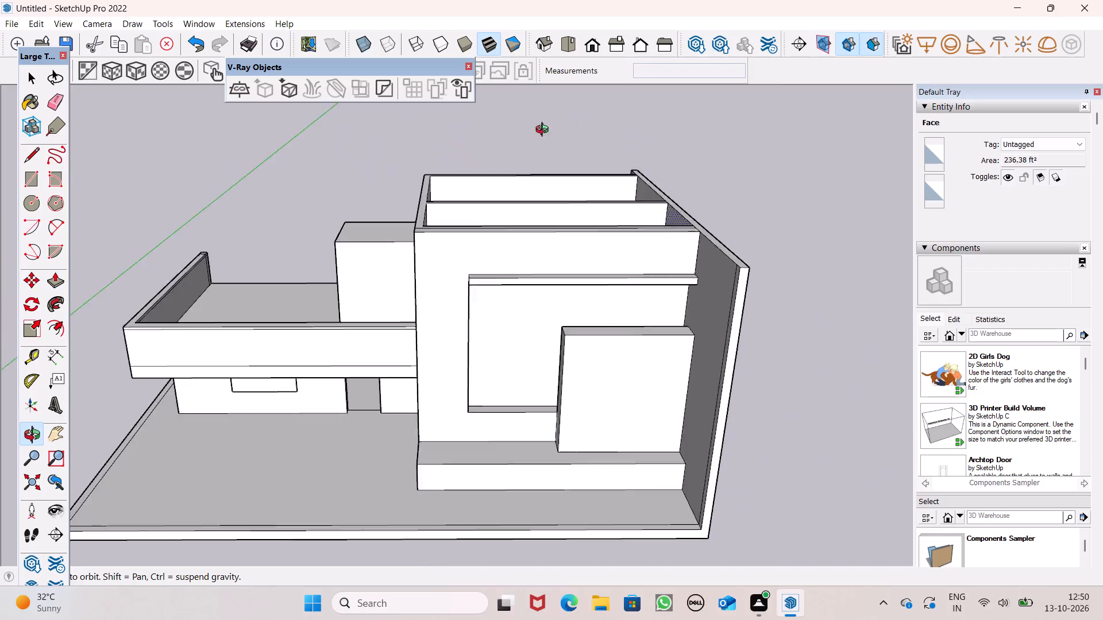
{"action": "middle_click_drag", "start_coordinate": [545, 131], "coordinate": [621, 20]}
{"action": "middle_click_drag", "start_coordinate": [607, 314], "coordinate": [579, 94]}
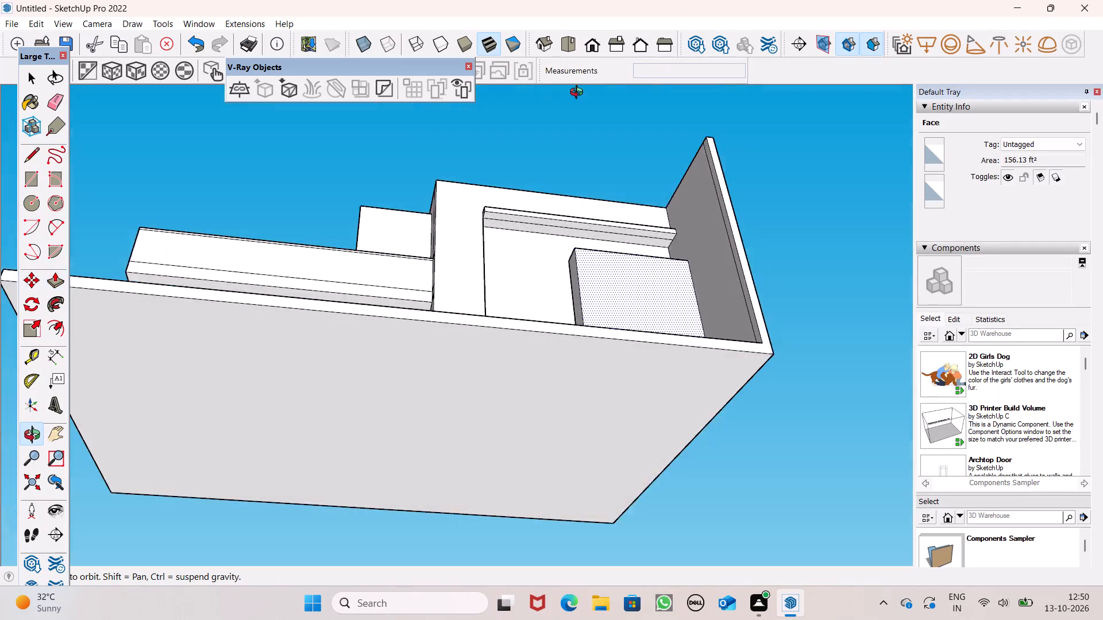
{"action": "middle_click_drag", "start_coordinate": [579, 94], "coordinate": [576, 83]}
{"action": "middle_click_drag", "start_coordinate": [541, 187], "coordinate": [578, 292]}
{"action": "scroll", "coordinate": [541, 187], "scroll_direction": "up", "scroll_amount": 1}
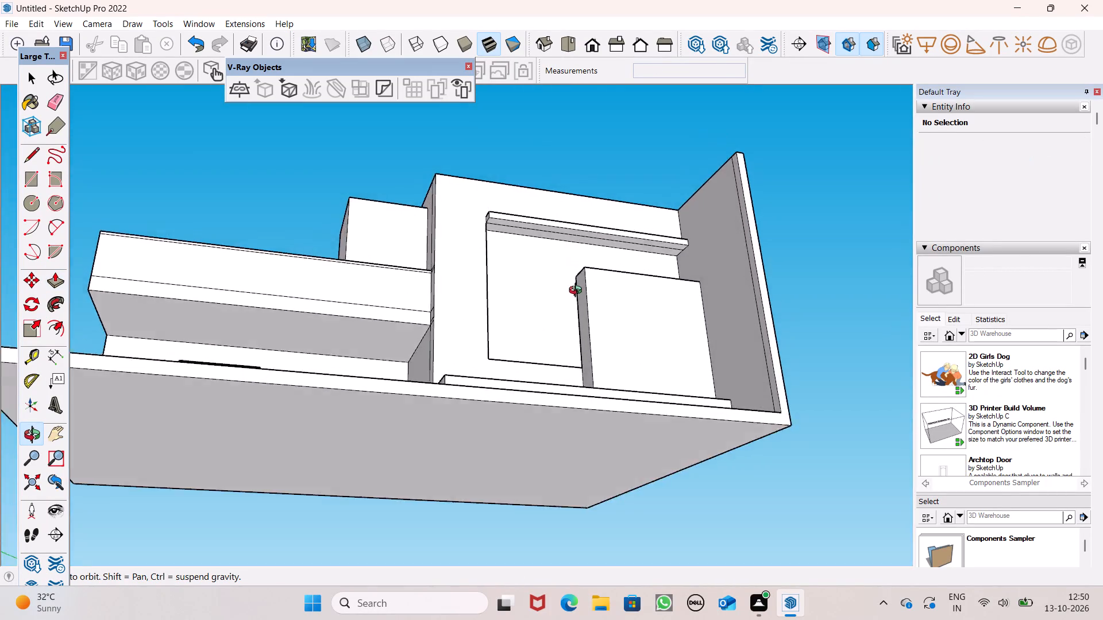
Pull the front face of the ledge under the frame's top band outward a further 10 5/16".
{"action": "middle_click_drag", "start_coordinate": [578, 292], "coordinate": [594, 482]}
{"action": "middle_click_drag", "start_coordinate": [553, 347], "coordinate": [561, 543]}
{"action": "scroll", "coordinate": [534, 340], "scroll_direction": "up", "scroll_amount": 2}
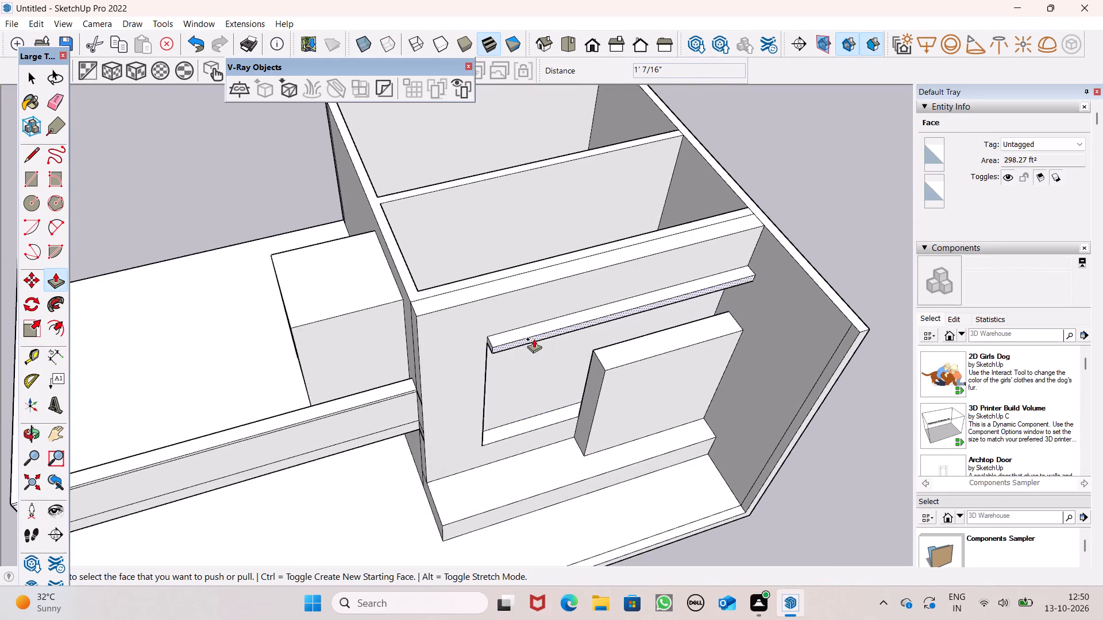
{"action": "scroll", "coordinate": [534, 339], "scroll_direction": "up", "scroll_amount": 7}
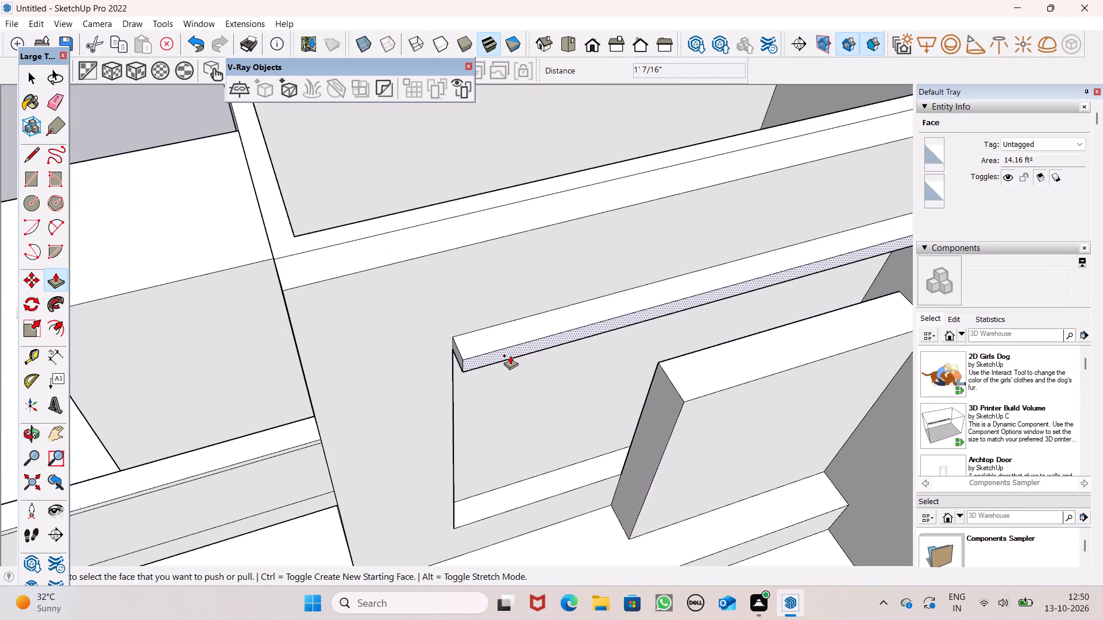
{"action": "scroll", "coordinate": [510, 355], "scroll_direction": "up", "scroll_amount": 2}
{"action": "left_click_drag", "start_coordinate": [510, 353], "coordinate": [514, 363]}
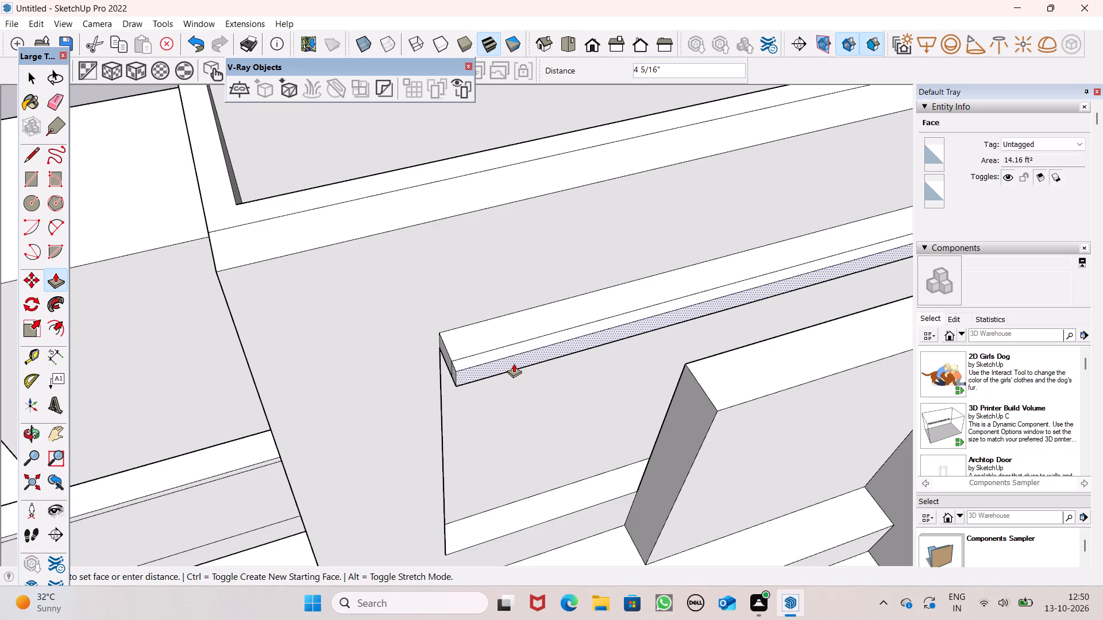
{"action": "left_click_drag", "start_coordinate": [514, 363], "coordinate": [514, 381]}
{"action": "scroll", "coordinate": [434, 322], "scroll_direction": "down", "scroll_amount": 8}
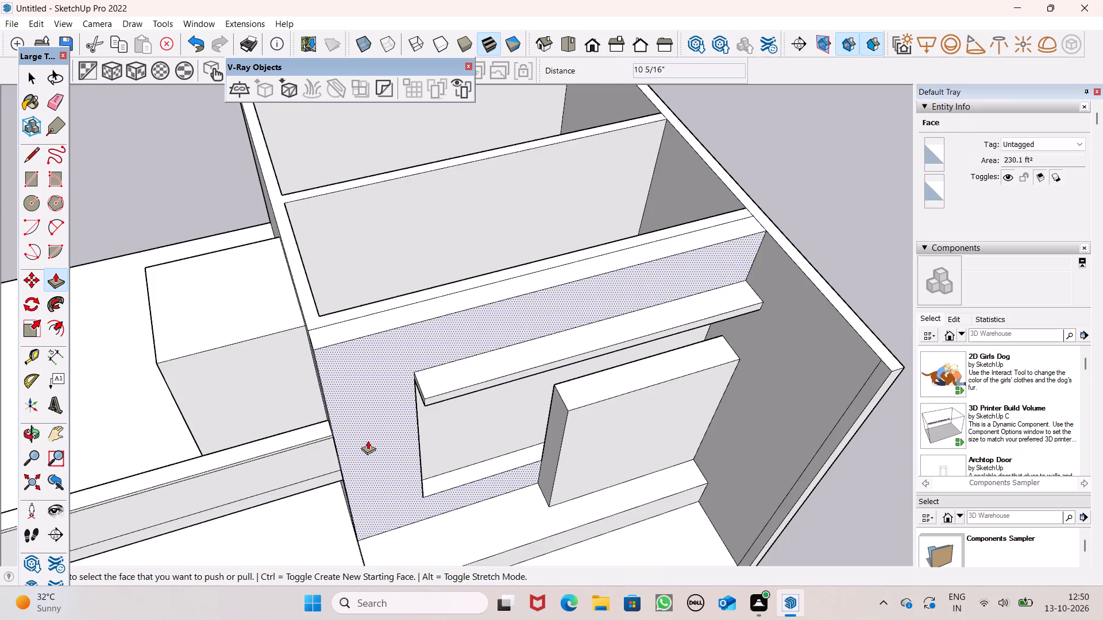
{"action": "scroll", "coordinate": [461, 315], "scroll_direction": "down", "scroll_amount": 3}
{"action": "key", "text": "space"}
Erase the leftover seam lines along the front and underside of the extended ledge.
{"action": "middle_click_drag", "start_coordinate": [556, 377], "coordinate": [490, 117]}
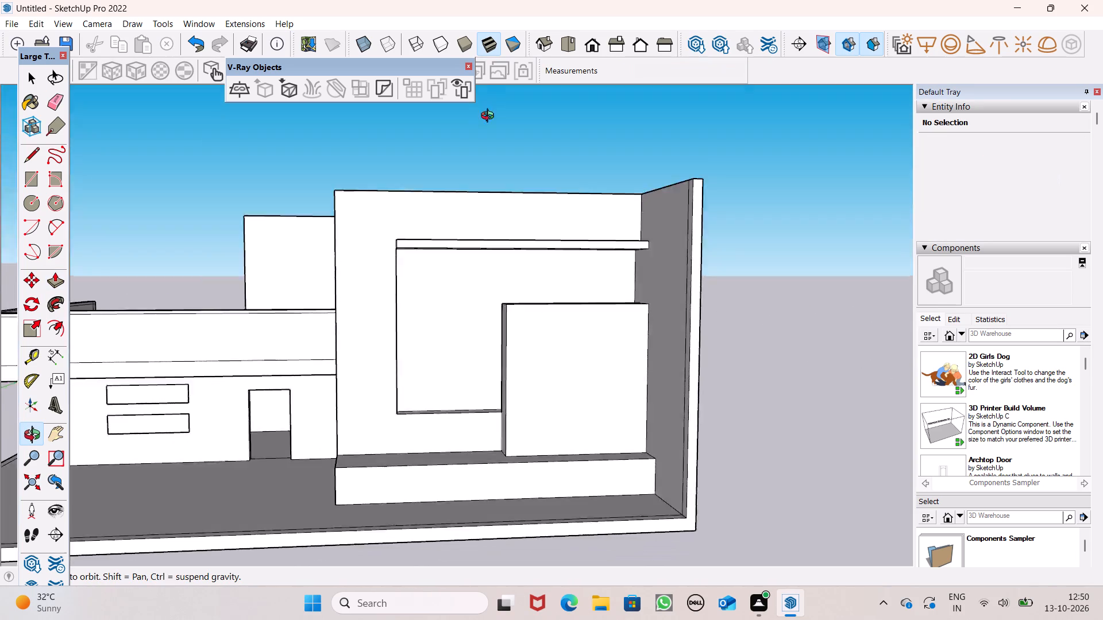
{"action": "middle_click_drag", "start_coordinate": [490, 117], "coordinate": [507, 7]}
{"action": "scroll", "coordinate": [509, 3], "scroll_direction": "up", "scroll_amount": 1}
{"action": "scroll", "coordinate": [483, 65], "scroll_direction": "up", "scroll_amount": 2}
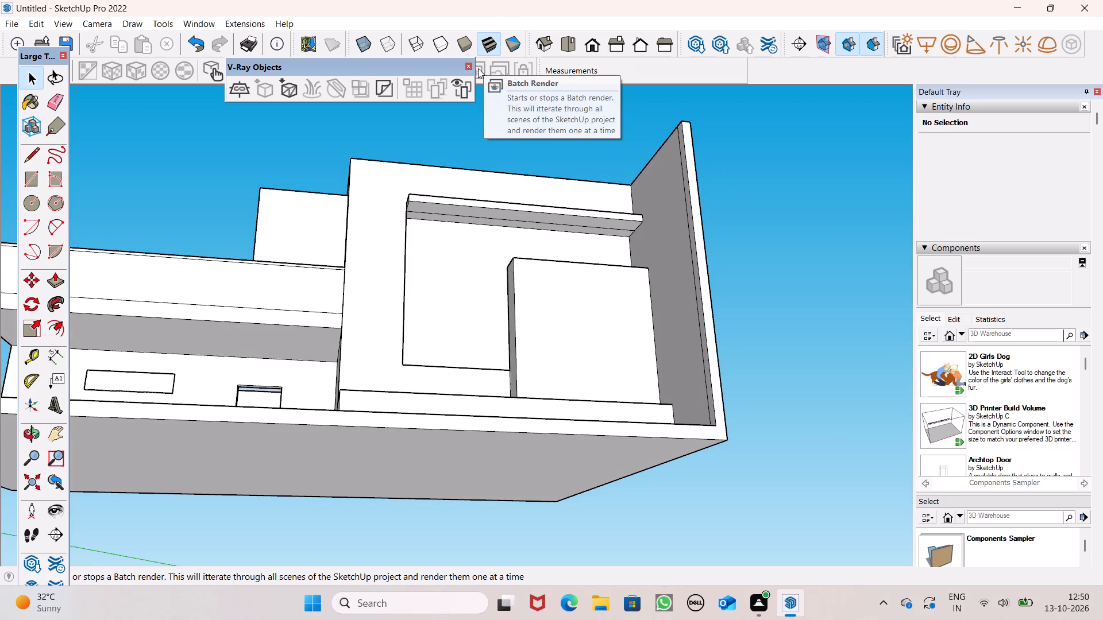
{"action": "scroll", "coordinate": [478, 68], "scroll_direction": "up", "scroll_amount": 3}
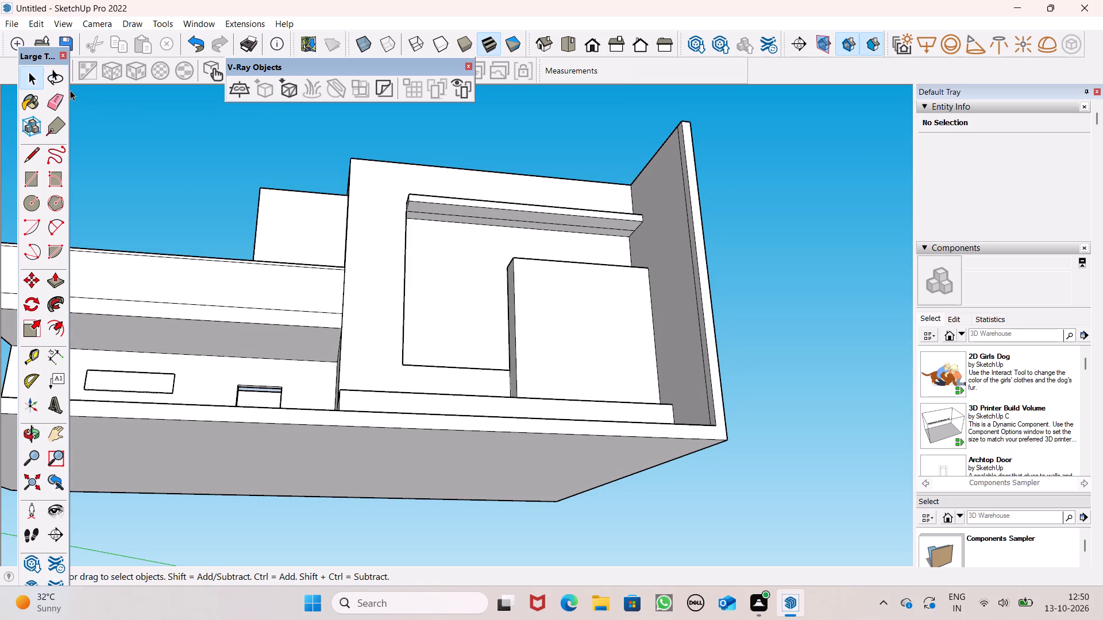
{"action": "left_click", "coordinate": [53, 99]}
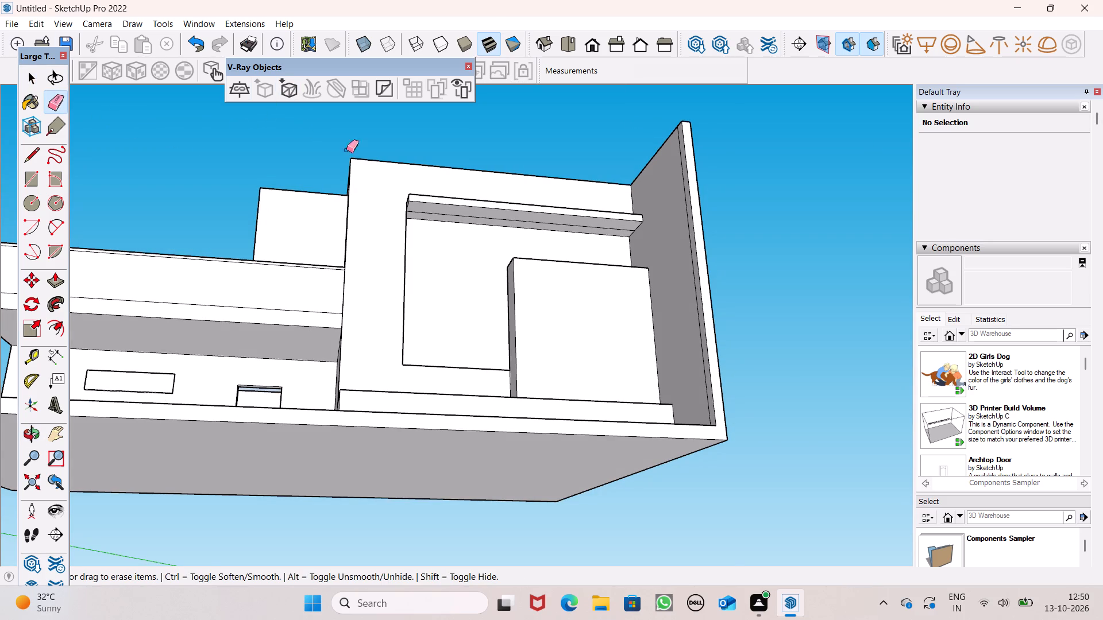
{"action": "scroll", "coordinate": [437, 203], "scroll_direction": "up", "scroll_amount": 7}
{"action": "left_click", "coordinate": [490, 213]}
{"action": "left_click", "coordinate": [491, 214]}
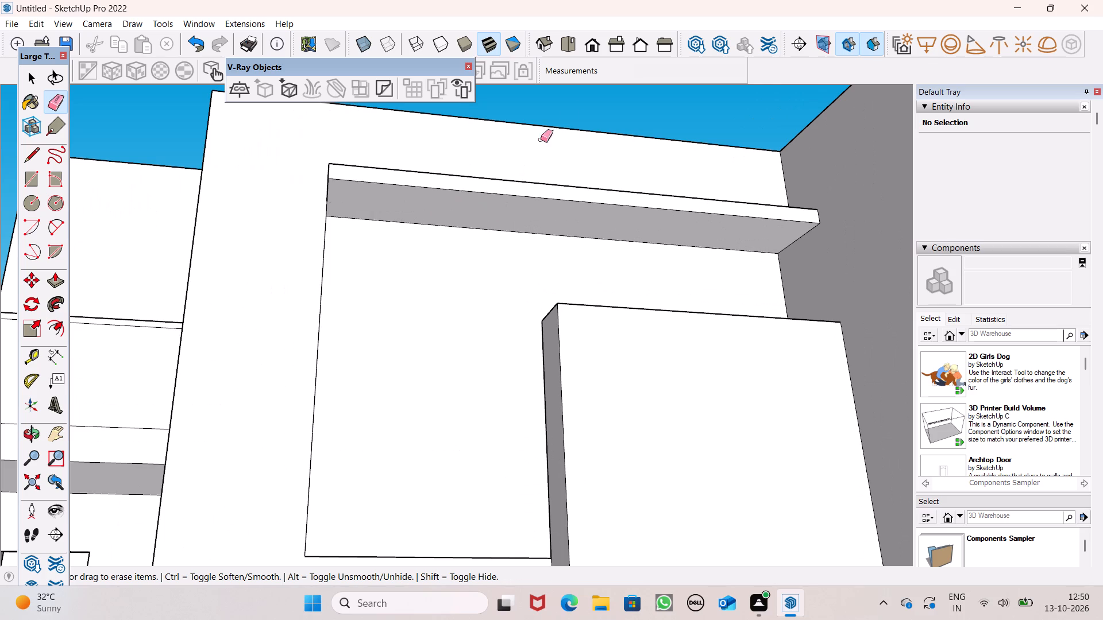
Extrude the narrow border strip around the slab's edge up 6' as a boundary wall.
{"action": "scroll", "coordinate": [572, 148], "scroll_direction": "down", "scroll_amount": 6}
{"action": "middle_click_drag", "start_coordinate": [600, 214], "coordinate": [779, 502]}
{"action": "scroll", "coordinate": [701, 348], "scroll_direction": "down", "scroll_amount": 3}
{"action": "middle_click_drag", "start_coordinate": [714, 398], "coordinate": [631, 421]}
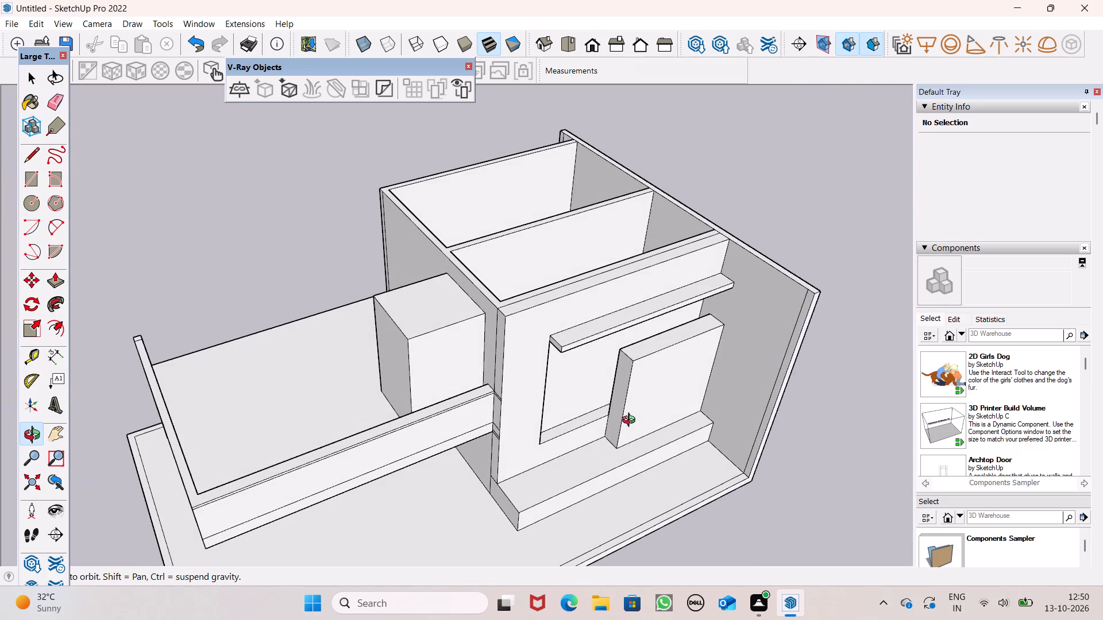
{"action": "middle_click_drag", "start_coordinate": [631, 421], "coordinate": [623, 476]}
{"action": "scroll", "coordinate": [589, 350], "scroll_direction": "down", "scroll_amount": 2}
{"action": "middle_click_drag", "start_coordinate": [588, 372], "coordinate": [588, 373]}
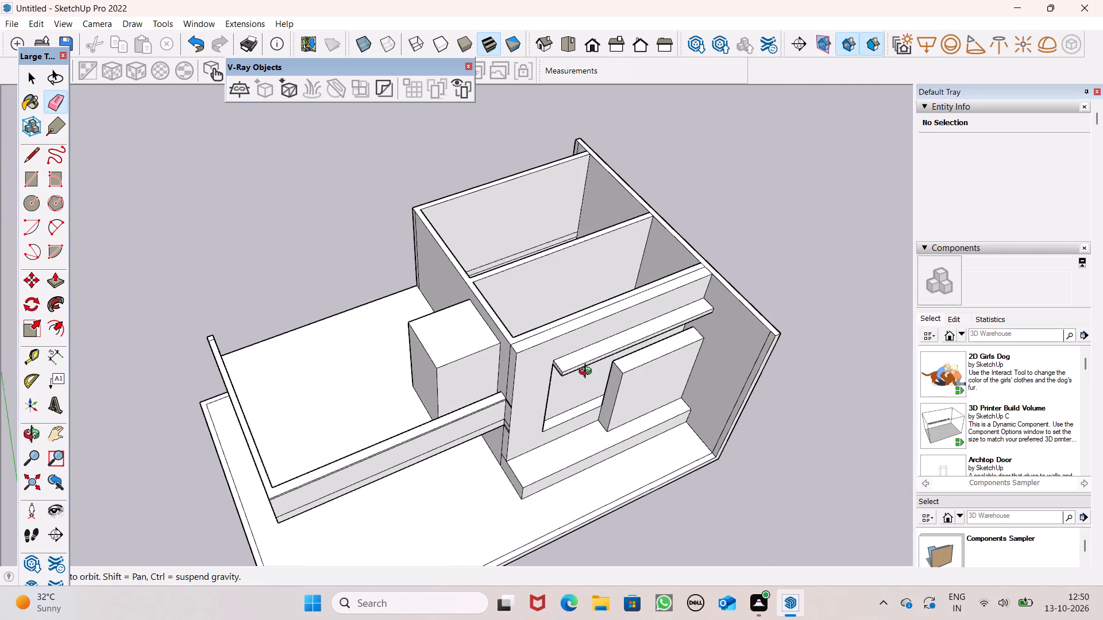
{"action": "middle_click_drag", "start_coordinate": [588, 373], "coordinate": [1067, 300]}
{"action": "scroll", "coordinate": [1066, 300], "scroll_direction": "up", "scroll_amount": 1}
{"action": "scroll", "coordinate": [615, 227], "scroll_direction": "down", "scroll_amount": 5}
{"action": "middle_click_drag", "start_coordinate": [599, 312], "coordinate": [782, 317]}
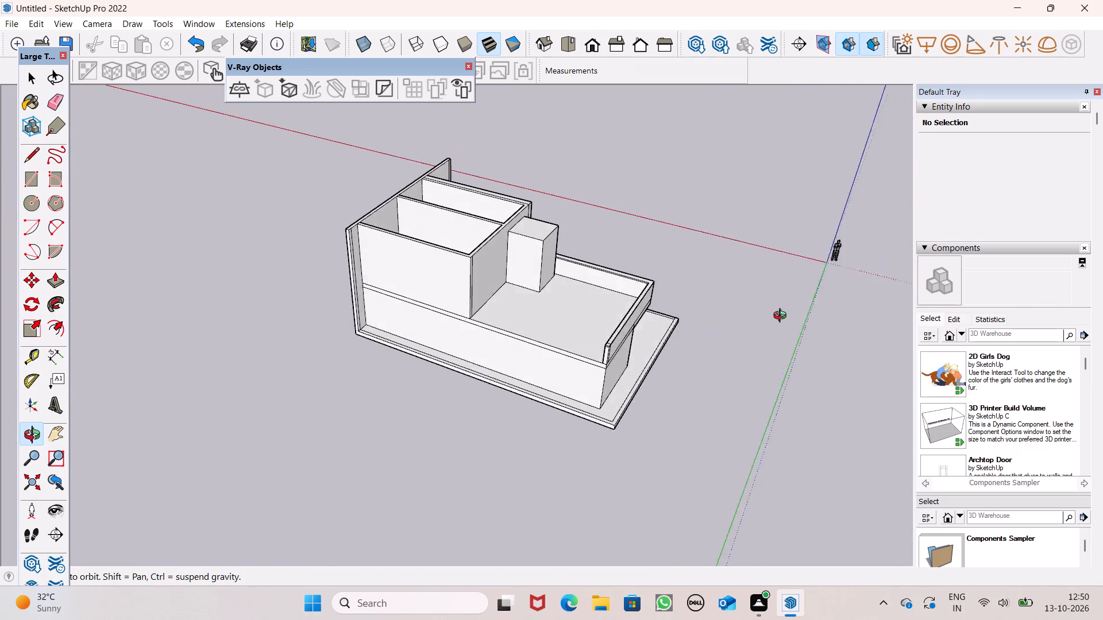
{"action": "middle_click_drag", "start_coordinate": [782, 317], "coordinate": [812, 319]}
{"action": "left_click", "coordinate": [50, 284]}
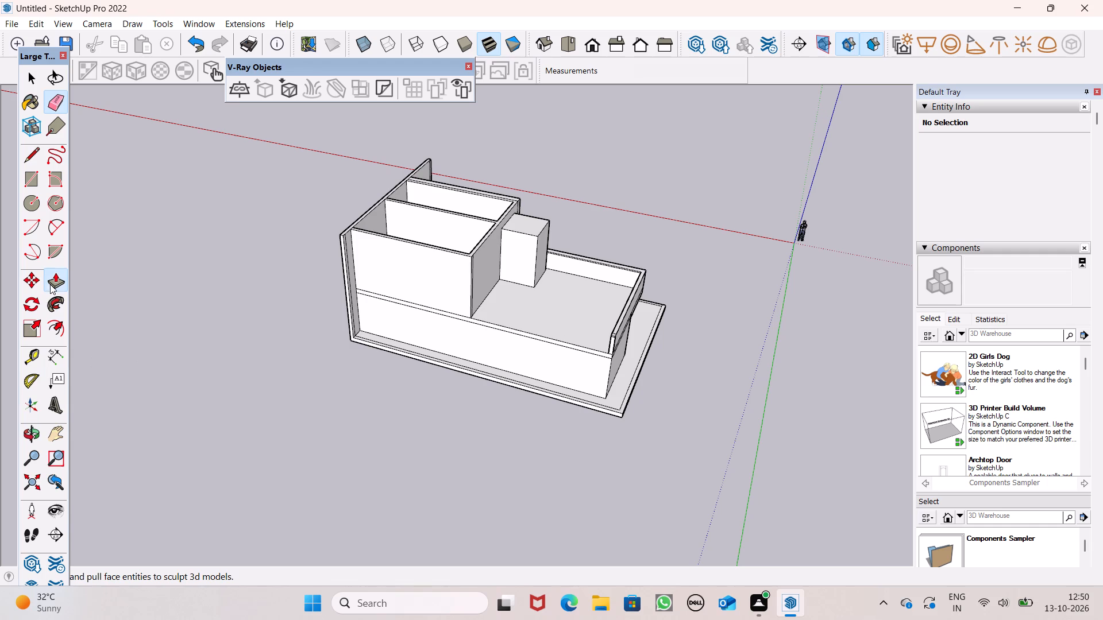
{"action": "scroll", "coordinate": [584, 350], "scroll_direction": "up", "scroll_amount": 4}
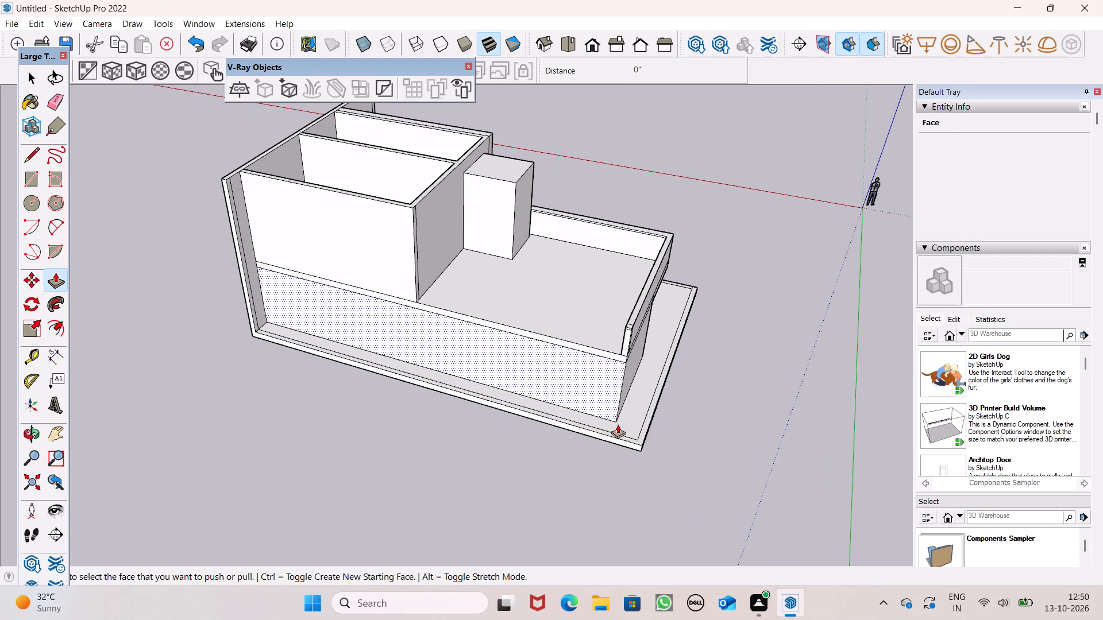
{"action": "left_click_drag", "start_coordinate": [633, 439], "coordinate": [635, 426]}
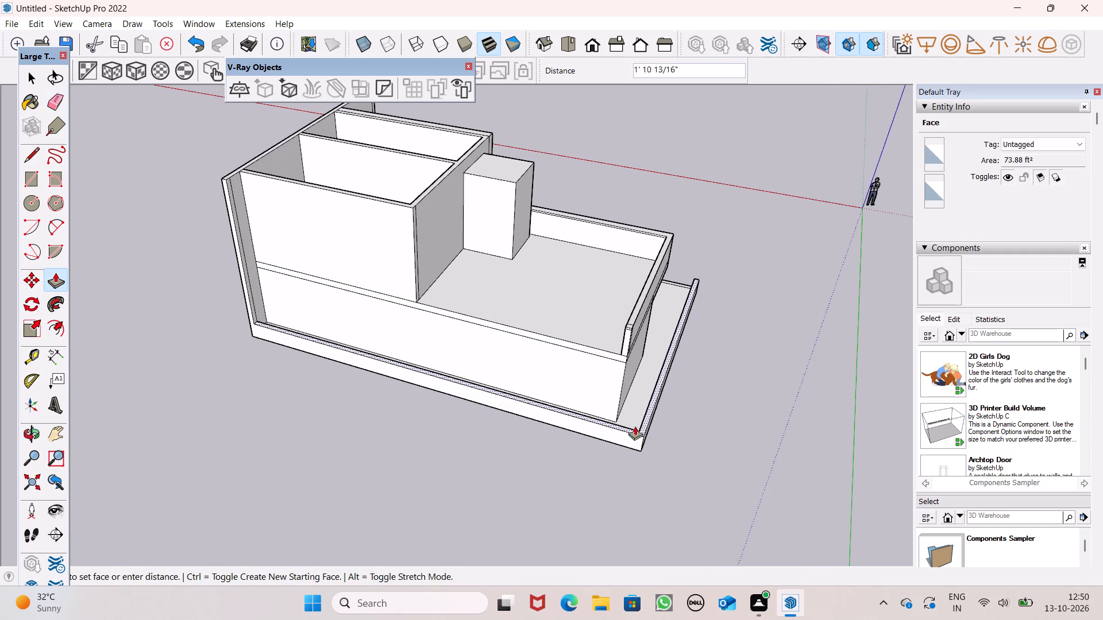
{"action": "left_click_drag", "start_coordinate": [635, 426], "coordinate": [632, 413]}
{"action": "type", "text": "6'"}
{"action": "key", "text": "Return"}
Draw a 28' 1 7/16" line along the open roof edge from the parapet's inner end corner to the upper storey wall.
{"action": "middle_click_drag", "start_coordinate": [637, 436], "coordinate": [624, 306]}
{"action": "scroll", "coordinate": [624, 306], "scroll_direction": "up", "scroll_amount": 1}
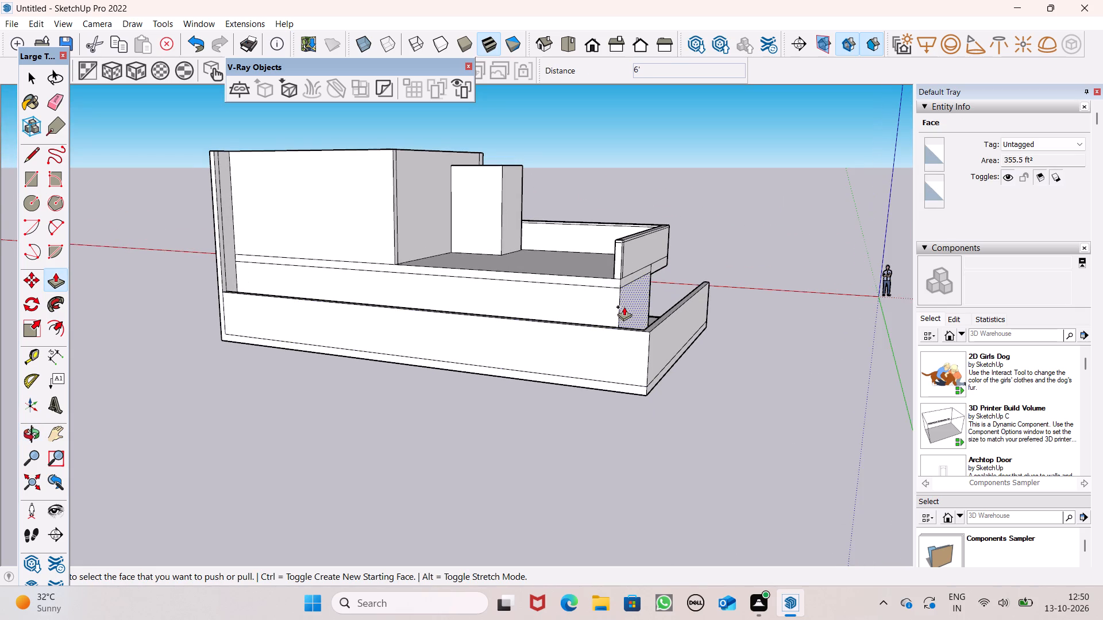
{"action": "middle_click_drag", "start_coordinate": [638, 237], "coordinate": [664, 440]}
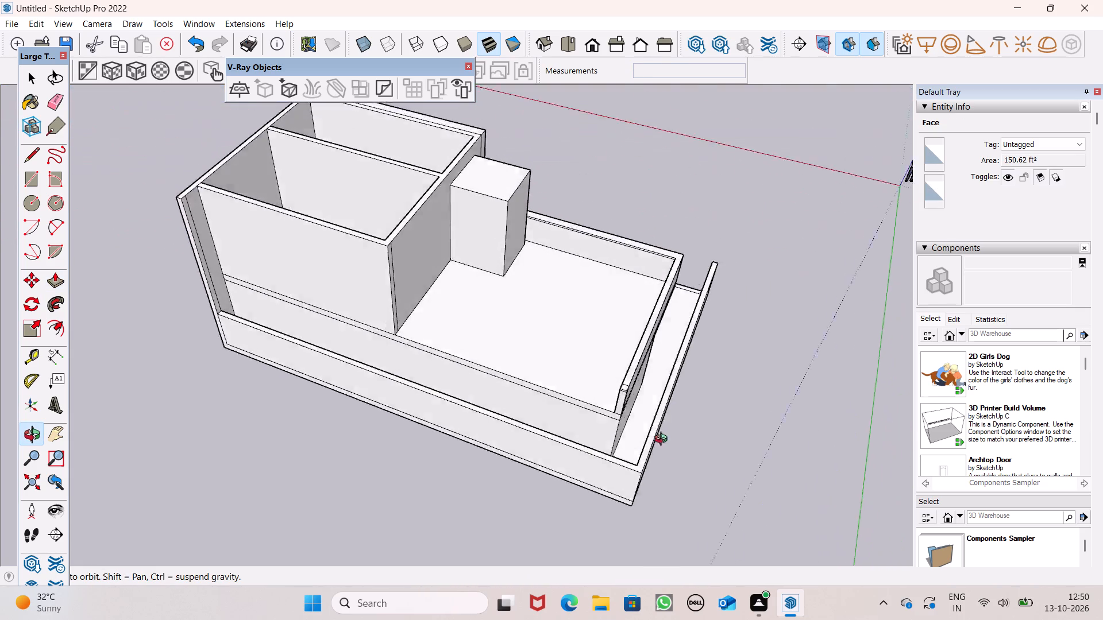
{"action": "scroll", "coordinate": [649, 427], "scroll_direction": "up", "scroll_amount": 1}
{"action": "middle_click_drag", "start_coordinate": [664, 440], "coordinate": [740, 501]}
{"action": "scroll", "coordinate": [674, 428], "scroll_direction": "up", "scroll_amount": 4}
{"action": "scroll", "coordinate": [620, 378], "scroll_direction": "up", "scroll_amount": 2}
{"action": "middle_click_drag", "start_coordinate": [626, 390], "coordinate": [736, 392]}
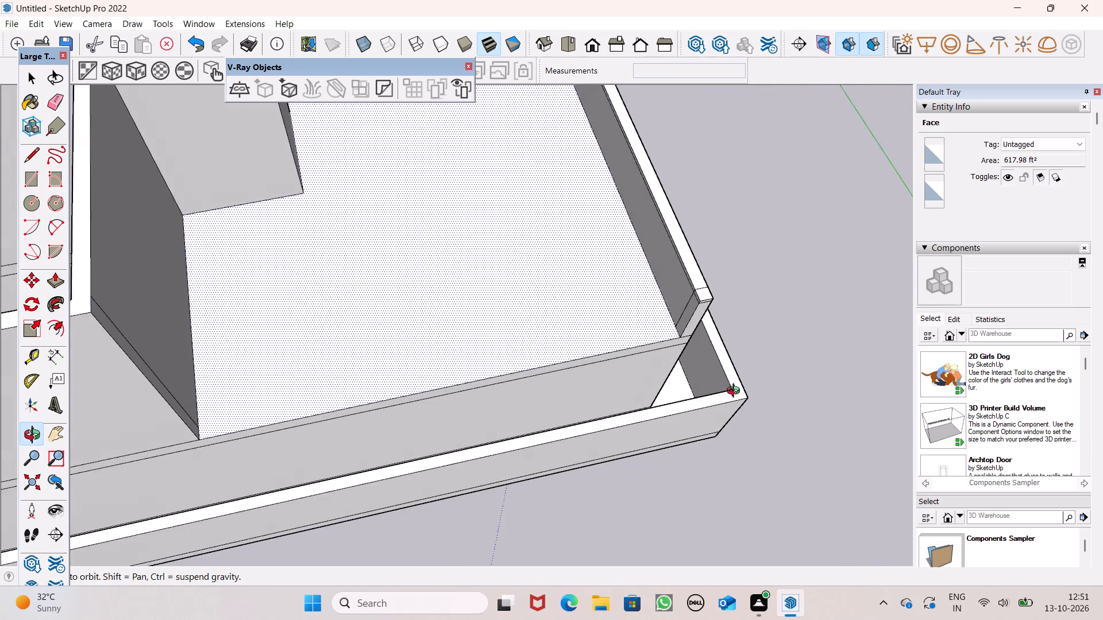
{"action": "middle_click_drag", "start_coordinate": [736, 392], "coordinate": [736, 392]}
{"action": "left_click", "coordinate": [34, 154]}
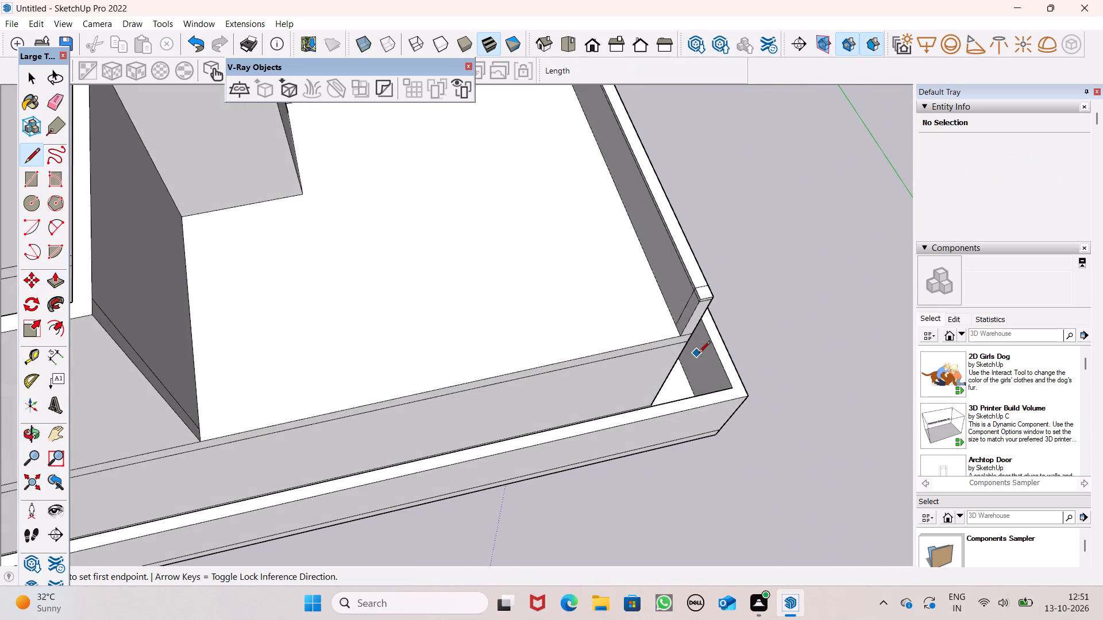
{"action": "left_click", "coordinate": [676, 321]}
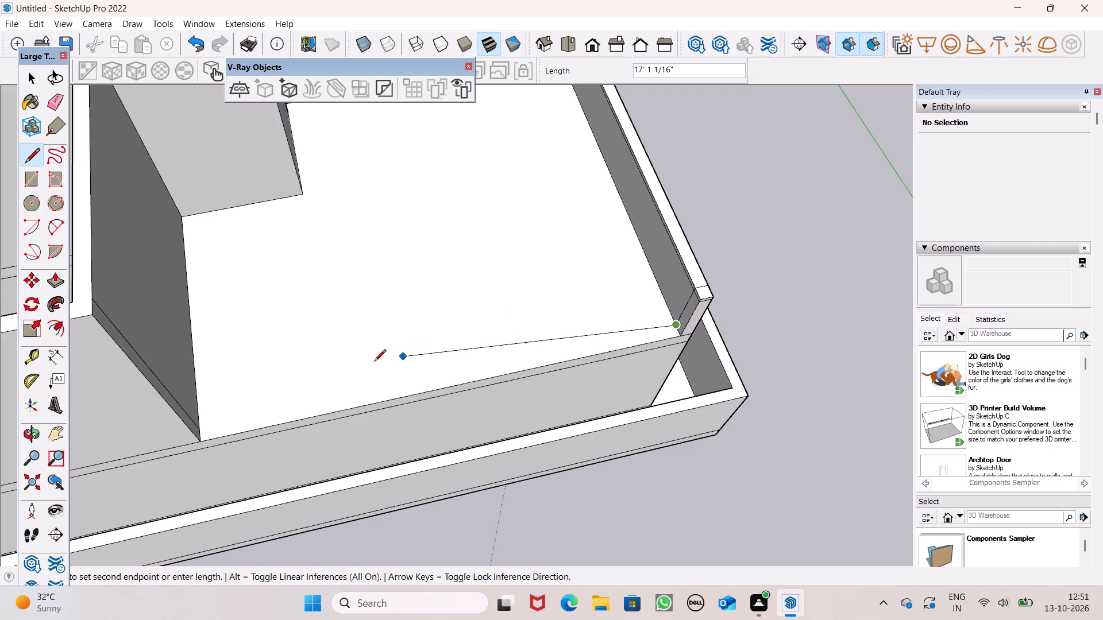
{"action": "left_click", "coordinate": [199, 426]}
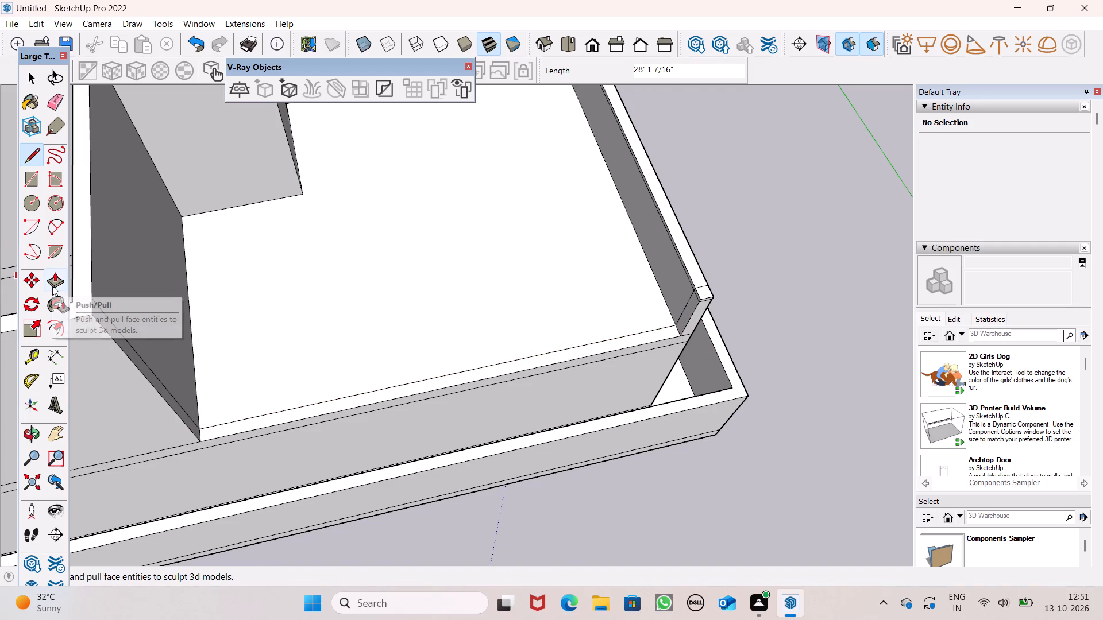
Extend the parapet's end face 28' 1 7/16" along the open roof edge until it meets the upper storey wall.
{"action": "left_click", "coordinate": [52, 284]}
{"action": "middle_click_drag", "start_coordinate": [299, 344], "coordinate": [493, 355]}
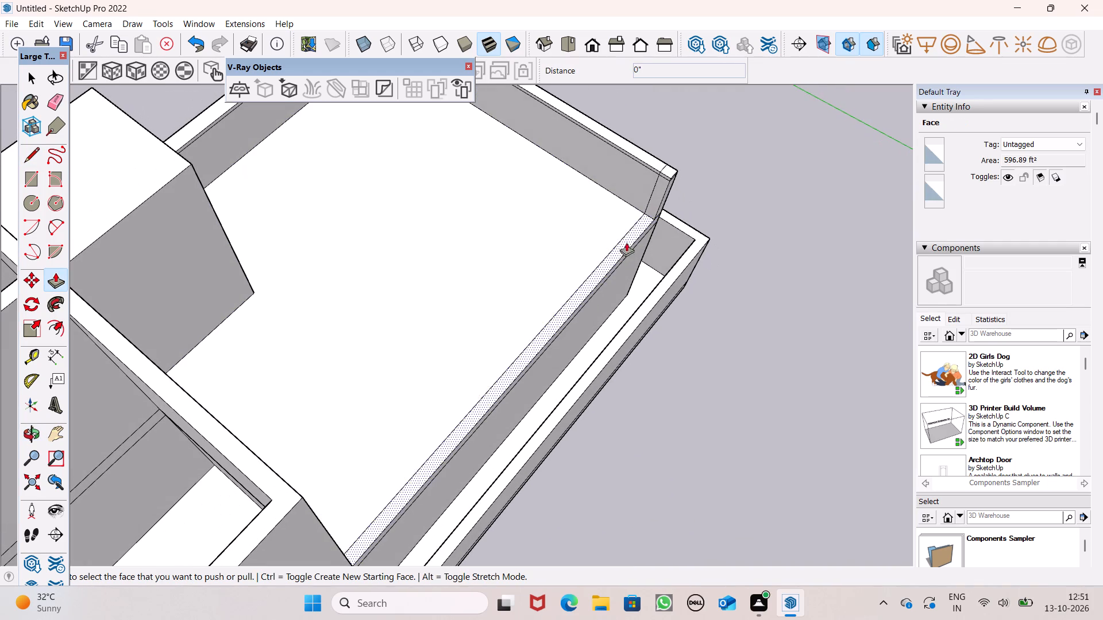
{"action": "left_click_drag", "start_coordinate": [652, 200], "coordinate": [531, 387]}
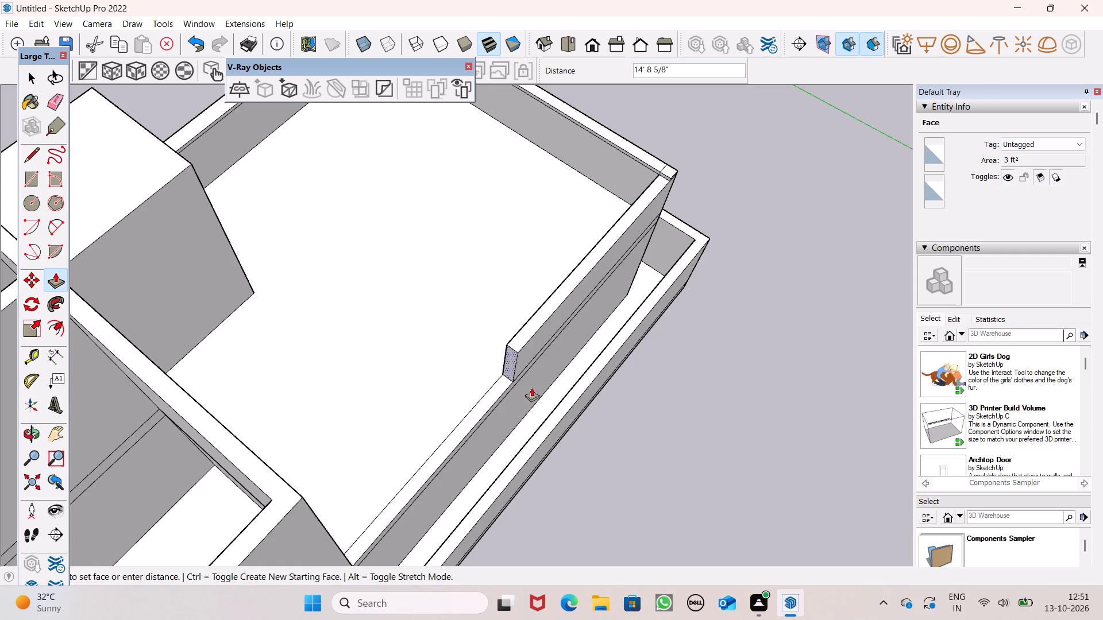
{"action": "left_click_drag", "start_coordinate": [531, 387], "coordinate": [365, 571]}
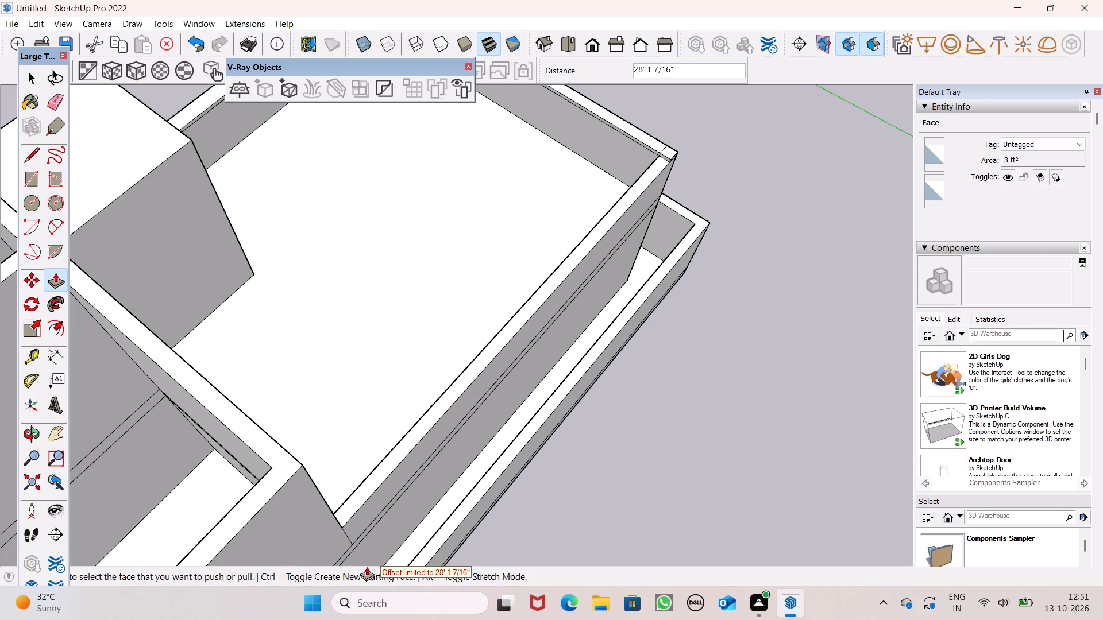
{"action": "middle_click_drag", "start_coordinate": [457, 503], "coordinate": [229, 483]}
{"action": "scroll", "coordinate": [229, 489], "scroll_direction": "up", "scroll_amount": 1}
{"action": "key", "text": "space"}
Raise the top face of the new parapet run 3" to match the adjoining parapet at the corner.
{"action": "scroll", "coordinate": [719, 310], "scroll_direction": "up", "scroll_amount": 1}
{"action": "scroll", "coordinate": [717, 316], "scroll_direction": "down", "scroll_amount": 3}
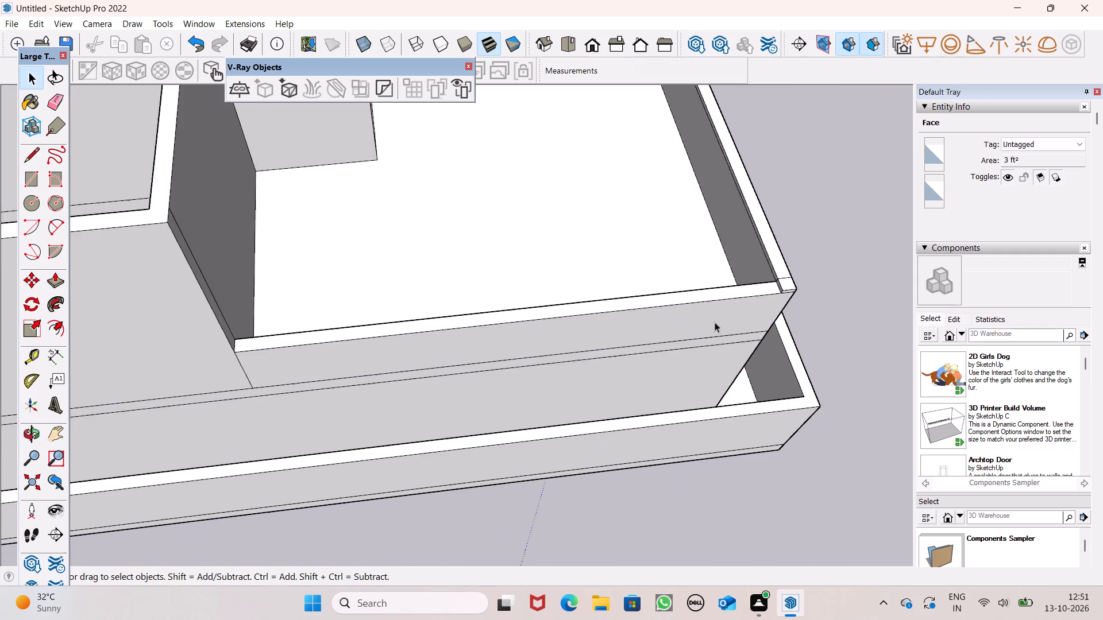
{"action": "middle_click_drag", "start_coordinate": [729, 330], "coordinate": [746, 197]}
{"action": "scroll", "coordinate": [800, 201], "scroll_direction": "up", "scroll_amount": 3}
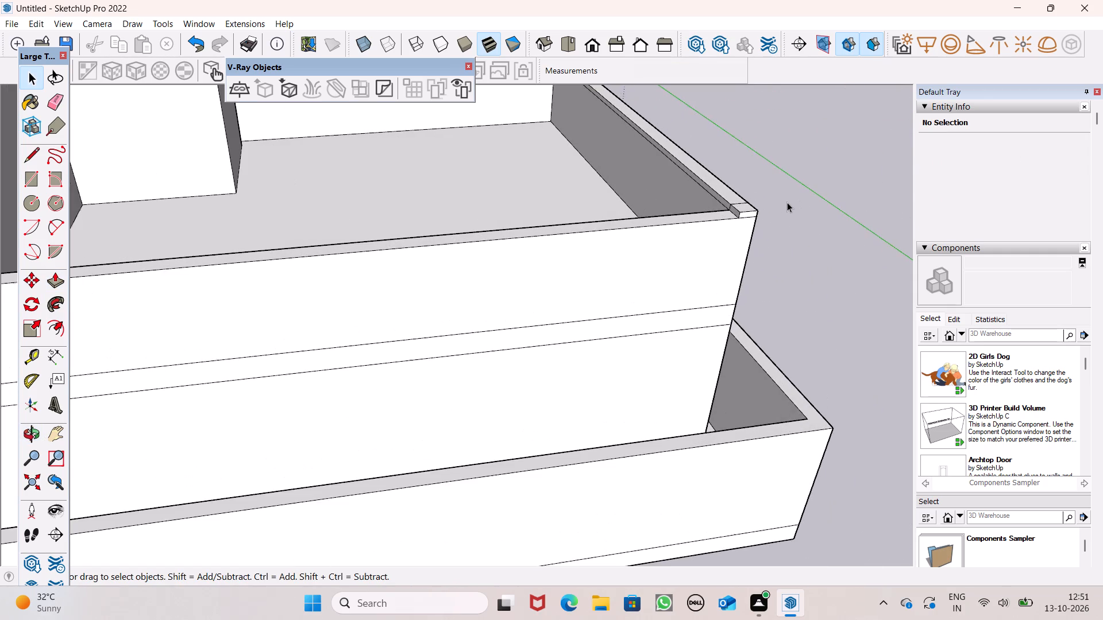
{"action": "middle_click_drag", "start_coordinate": [778, 224], "coordinate": [807, 278]}
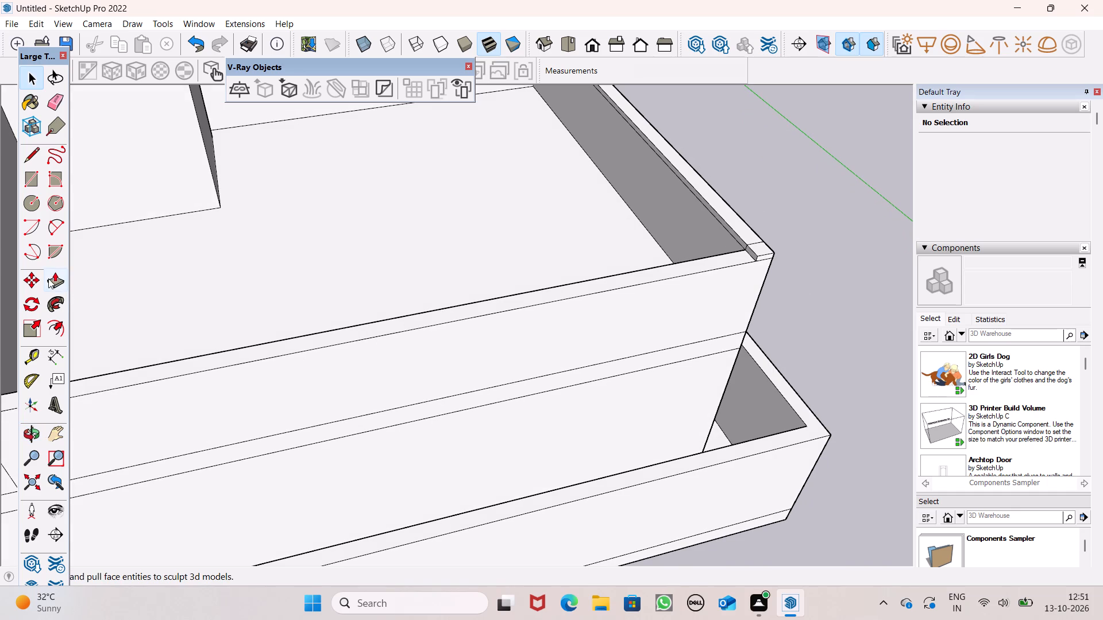
{"action": "left_click", "coordinate": [48, 278]}
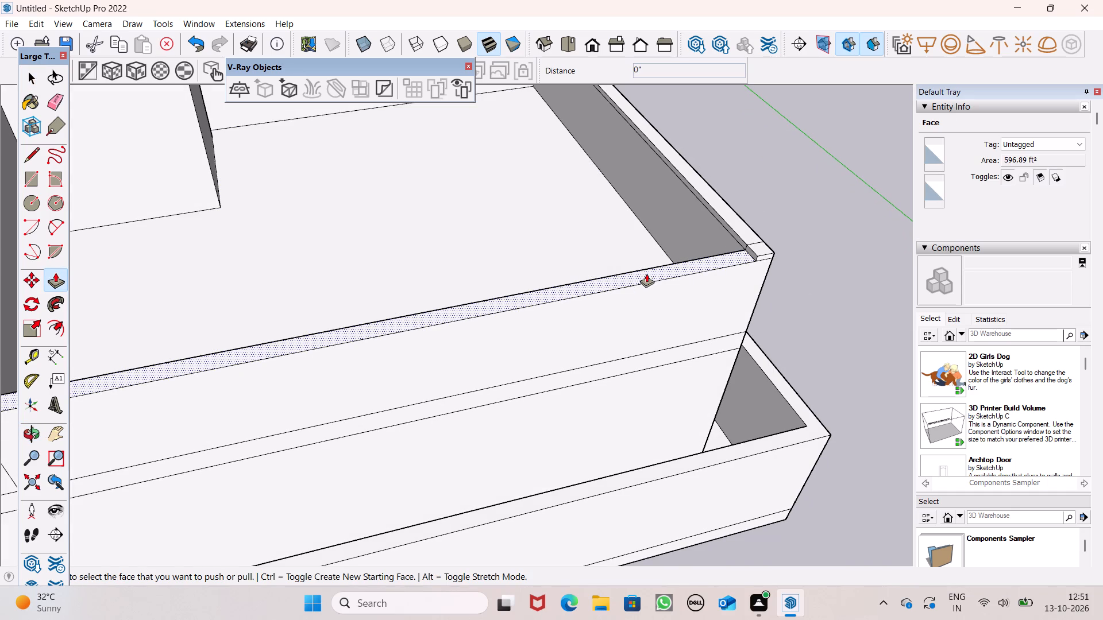
{"action": "left_click_drag", "start_coordinate": [647, 274], "coordinate": [770, 251]}
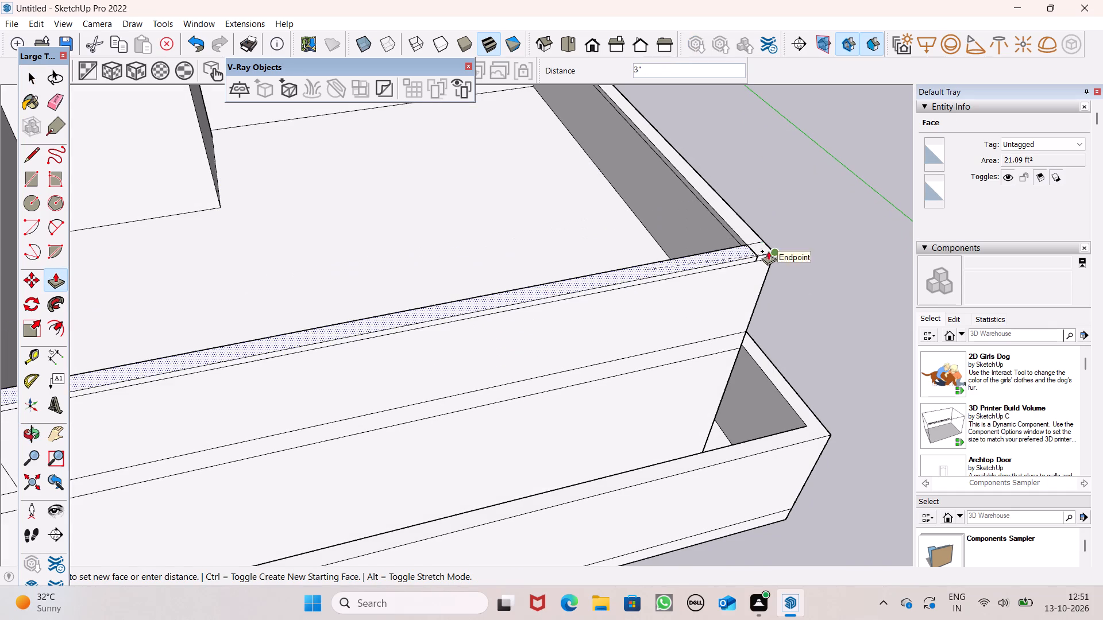
Erase the leftover seam lines on the parapet corner's top face and the short seam on the thin outer band below it.
{"action": "left_click", "coordinate": [55, 100]}
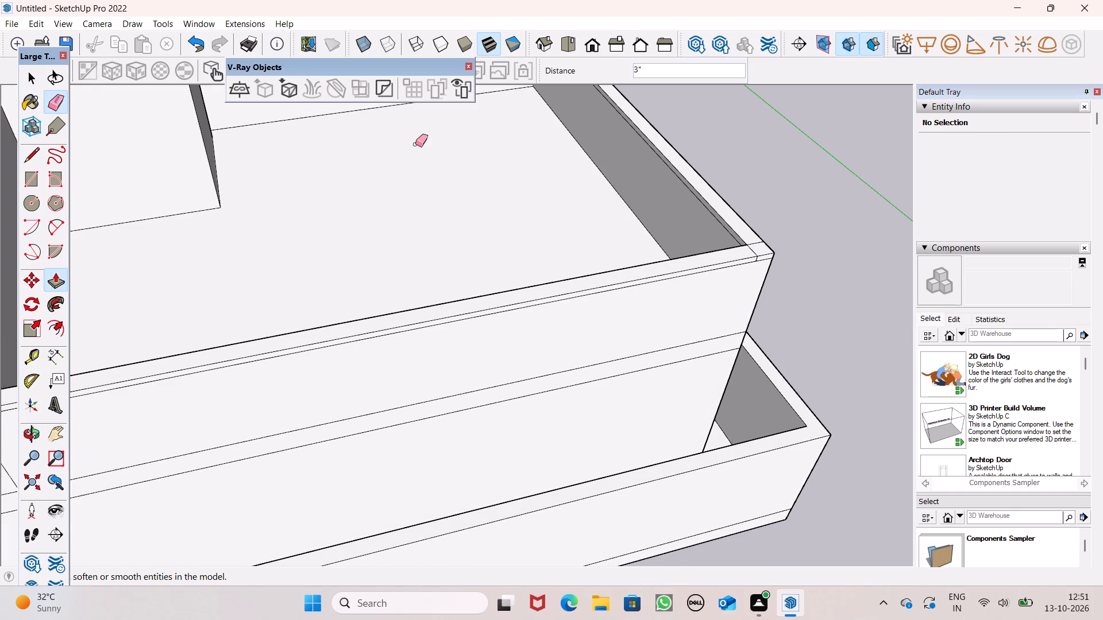
{"action": "scroll", "coordinate": [583, 204], "scroll_direction": "up", "scroll_amount": 7}
{"action": "scroll", "coordinate": [804, 261], "scroll_direction": "up", "scroll_amount": 3}
{"action": "left_click_drag", "start_coordinate": [806, 262], "coordinate": [797, 289]}
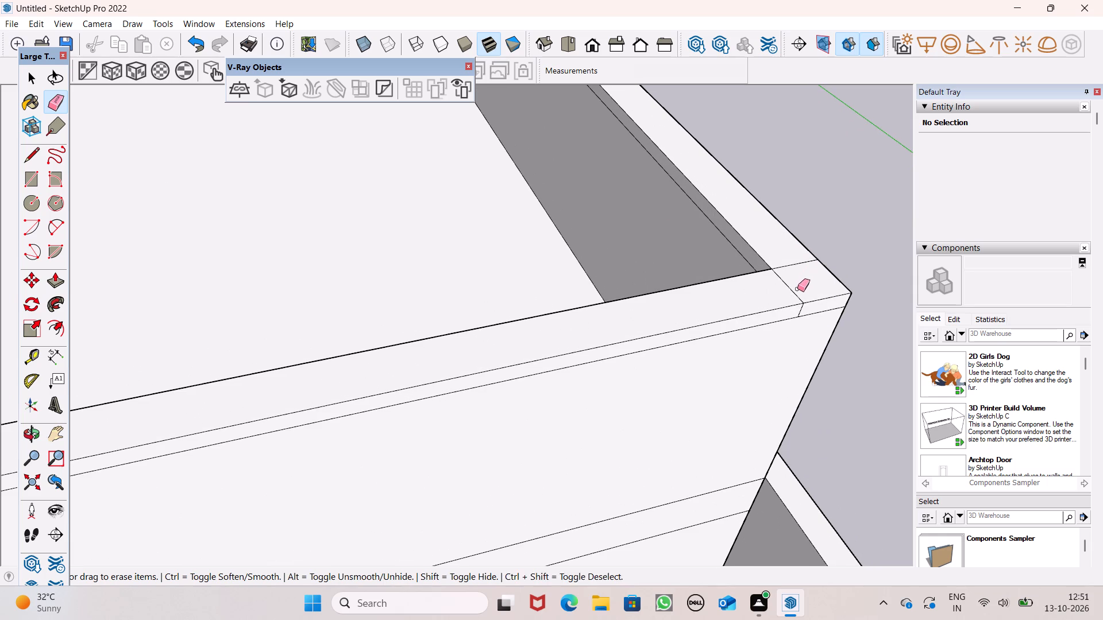
{"action": "left_click_drag", "start_coordinate": [797, 289], "coordinate": [797, 289]}
{"action": "left_click_drag", "start_coordinate": [799, 295], "coordinate": [796, 303]}
{"action": "left_click", "coordinate": [803, 312]}
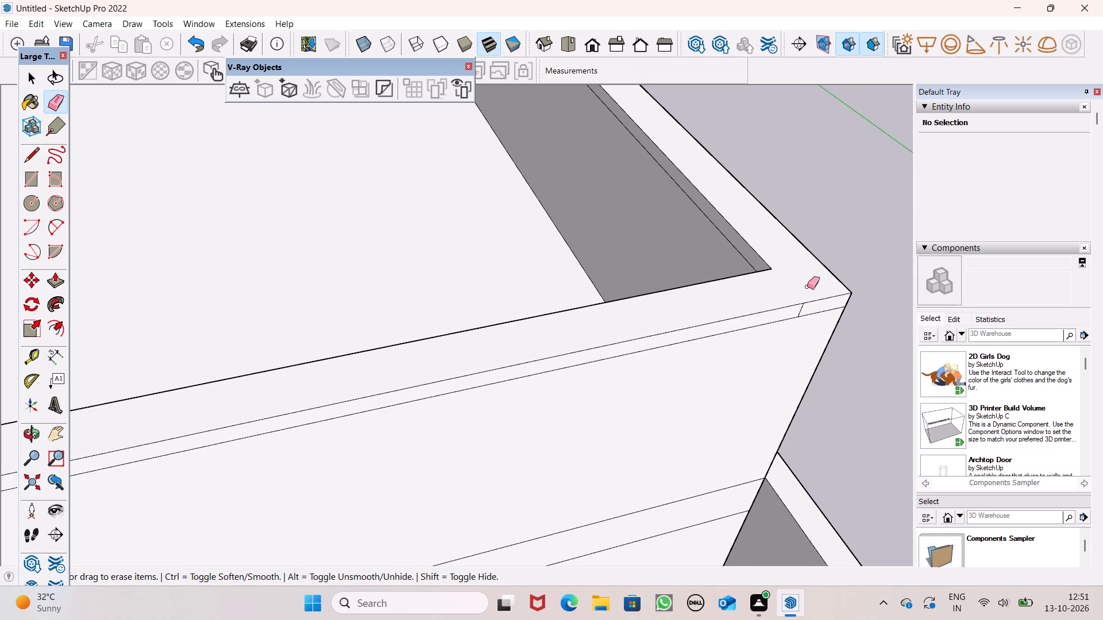
{"action": "middle_click_drag", "start_coordinate": [831, 315], "coordinate": [809, 269]}
{"action": "scroll", "coordinate": [809, 273], "scroll_direction": "up", "scroll_amount": 2}
{"action": "scroll", "coordinate": [819, 307], "scroll_direction": "down", "scroll_amount": 1}
{"action": "scroll", "coordinate": [821, 310], "scroll_direction": "up", "scroll_amount": 5}
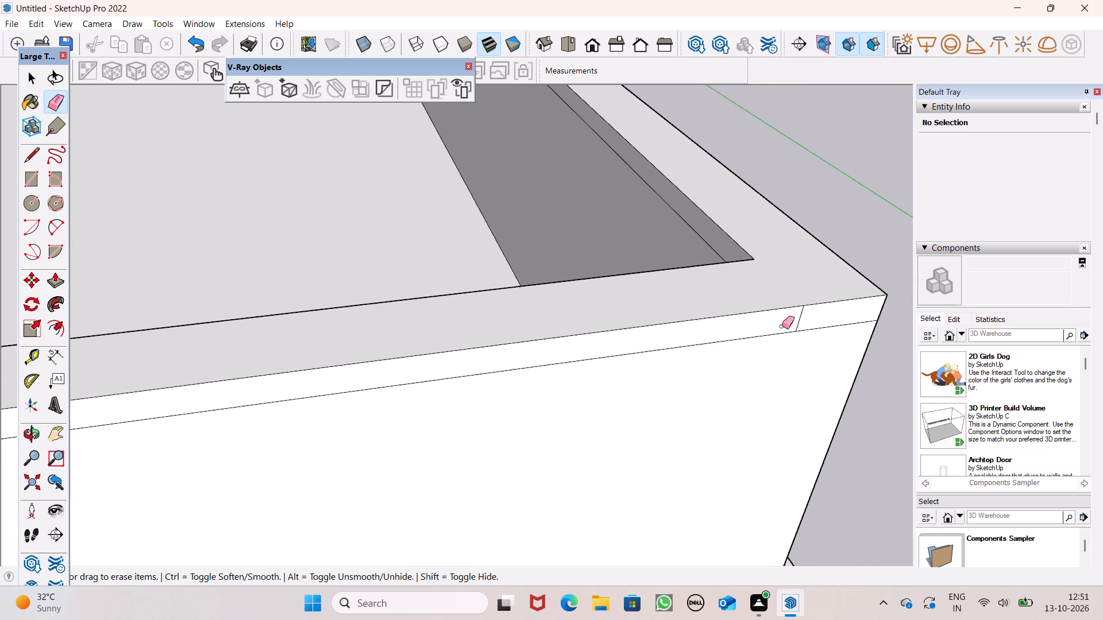
{"action": "scroll", "coordinate": [782, 326], "scroll_direction": "up", "scroll_amount": 1}
{"action": "left_click_drag", "start_coordinate": [794, 325], "coordinate": [820, 316]}
Pull the thin bands along the parapet's top edge outward on both outer faces meeting at the open corner, the second about 2 1/4".
{"action": "scroll", "coordinate": [716, 200], "scroll_direction": "down", "scroll_amount": 1}
{"action": "scroll", "coordinate": [716, 200], "scroll_direction": "up", "scroll_amount": 1}
{"action": "scroll", "coordinate": [716, 200], "scroll_direction": "down", "scroll_amount": 1}
{"action": "middle_click_drag", "start_coordinate": [720, 266], "coordinate": [1015, 285]}
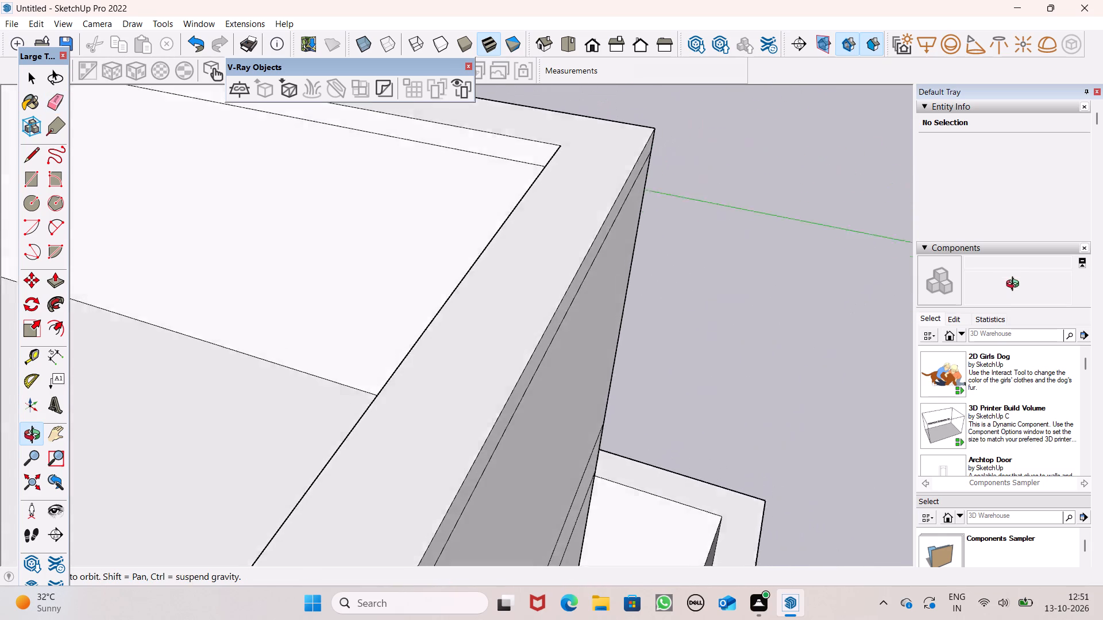
{"action": "middle_click_drag", "start_coordinate": [1015, 285], "coordinate": [0, 257]}
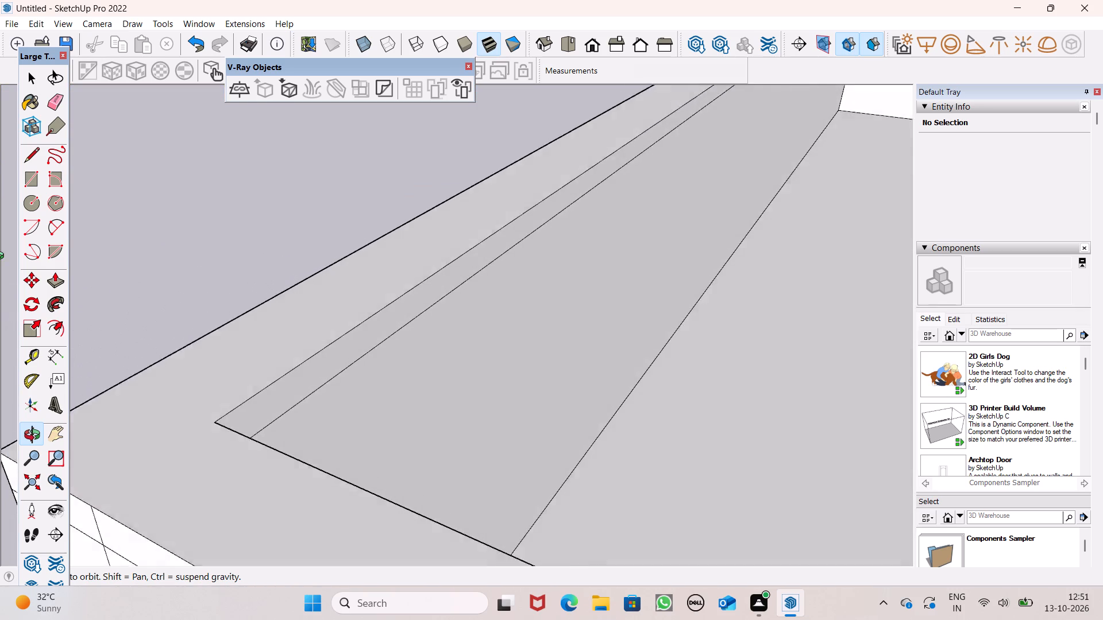
{"action": "middle_click_drag", "start_coordinate": [0, 257], "coordinate": [8, 258]}
{"action": "scroll", "coordinate": [298, 99], "scroll_direction": "down", "scroll_amount": 8}
{"action": "scroll", "coordinate": [322, 201], "scroll_direction": "down", "scroll_amount": 8}
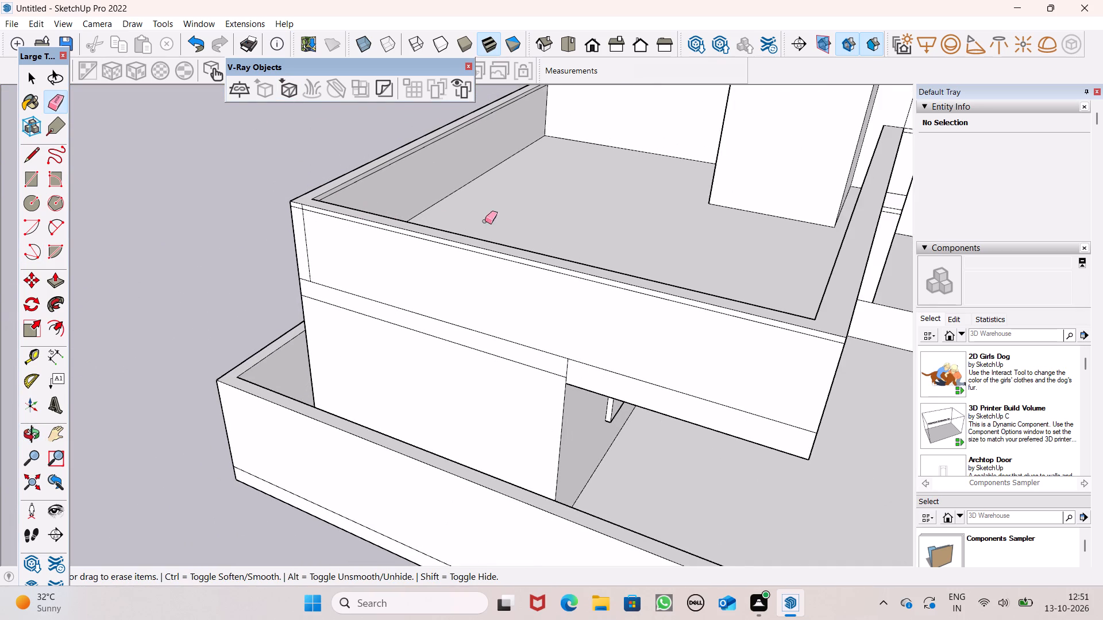
{"action": "scroll", "coordinate": [293, 203], "scroll_direction": "up", "scroll_amount": 5}
{"action": "scroll", "coordinate": [214, 209], "scroll_direction": "down", "scroll_amount": 5}
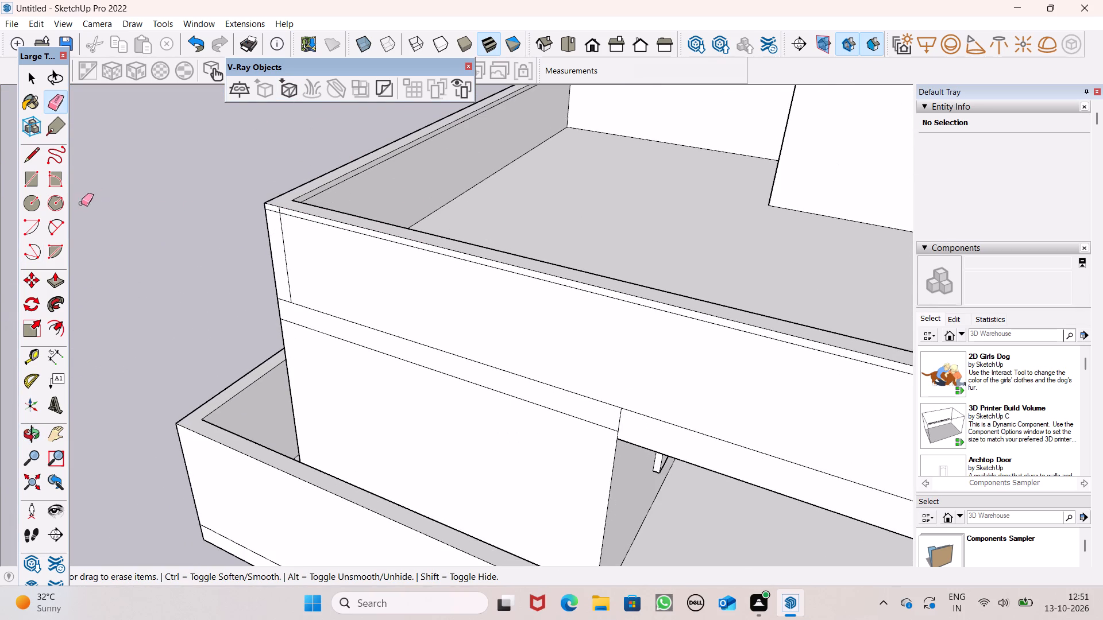
{"action": "left_click_drag", "start_coordinate": [55, 280], "coordinate": [67, 278]}
{"action": "scroll", "coordinate": [608, 253], "scroll_direction": "down", "scroll_amount": 2}
{"action": "middle_click_drag", "start_coordinate": [875, 338], "coordinate": [684, 344]}
{"action": "scroll", "coordinate": [688, 350], "scroll_direction": "up", "scroll_amount": 1}
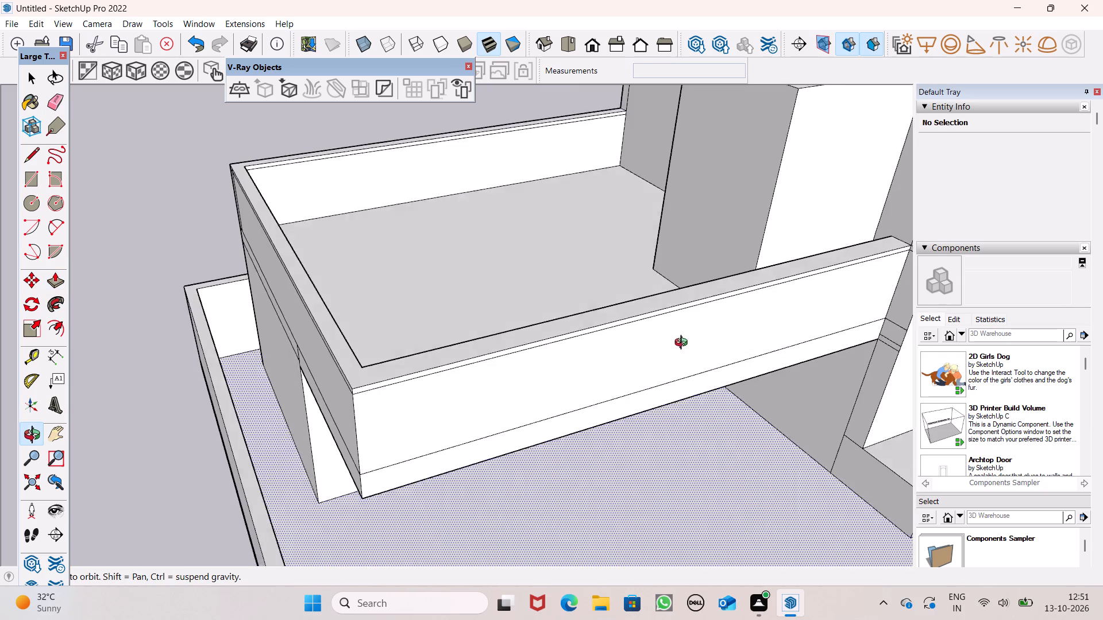
{"action": "middle_click_drag", "start_coordinate": [684, 344], "coordinate": [704, 317]}
{"action": "scroll", "coordinate": [392, 307], "scroll_direction": "up", "scroll_amount": 1}
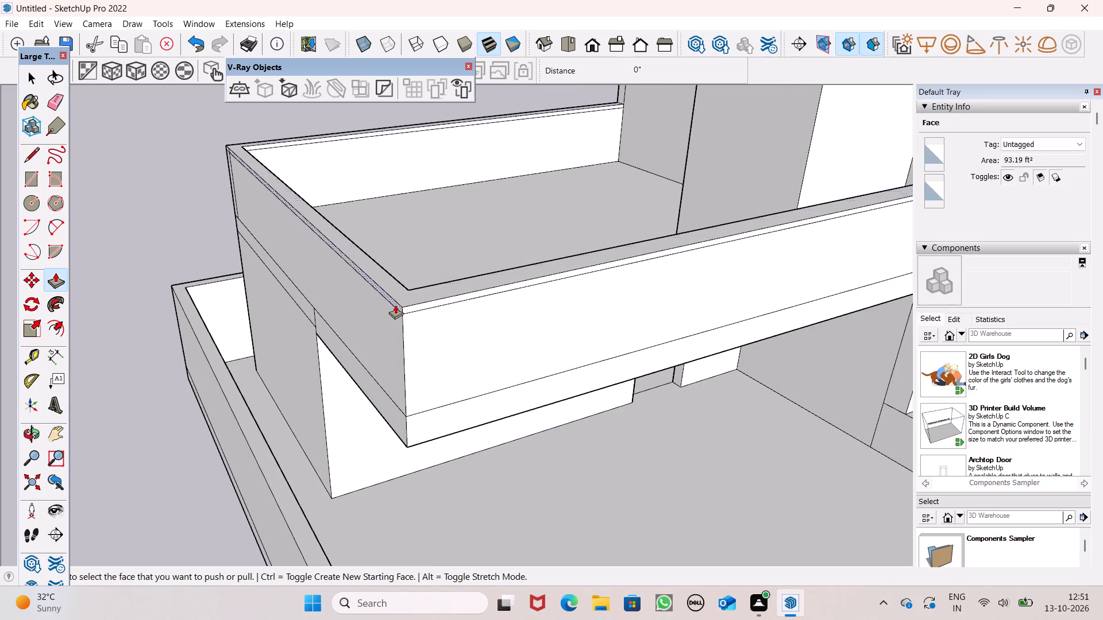
{"action": "scroll", "coordinate": [412, 296], "scroll_direction": "up", "scroll_amount": 1}
{"action": "middle_click_drag", "start_coordinate": [412, 296], "coordinate": [448, 290]}
{"action": "scroll", "coordinate": [475, 298], "scroll_direction": "up", "scroll_amount": 4}
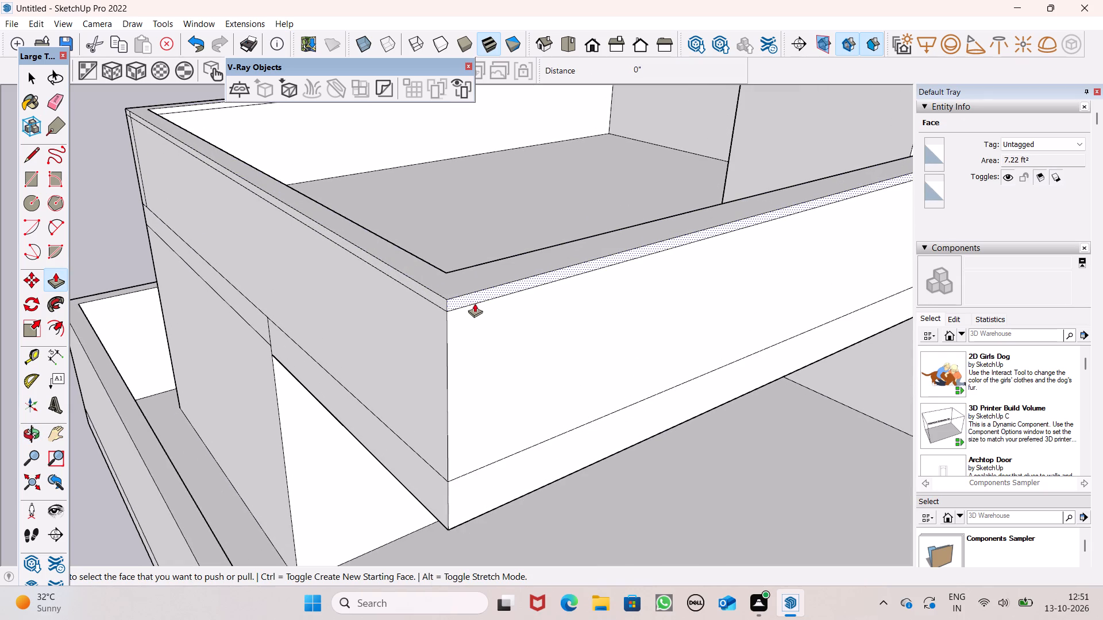
{"action": "left_click_drag", "start_coordinate": [475, 297], "coordinate": [481, 300]}
{"action": "left_click_drag", "start_coordinate": [440, 300], "coordinate": [432, 303]}
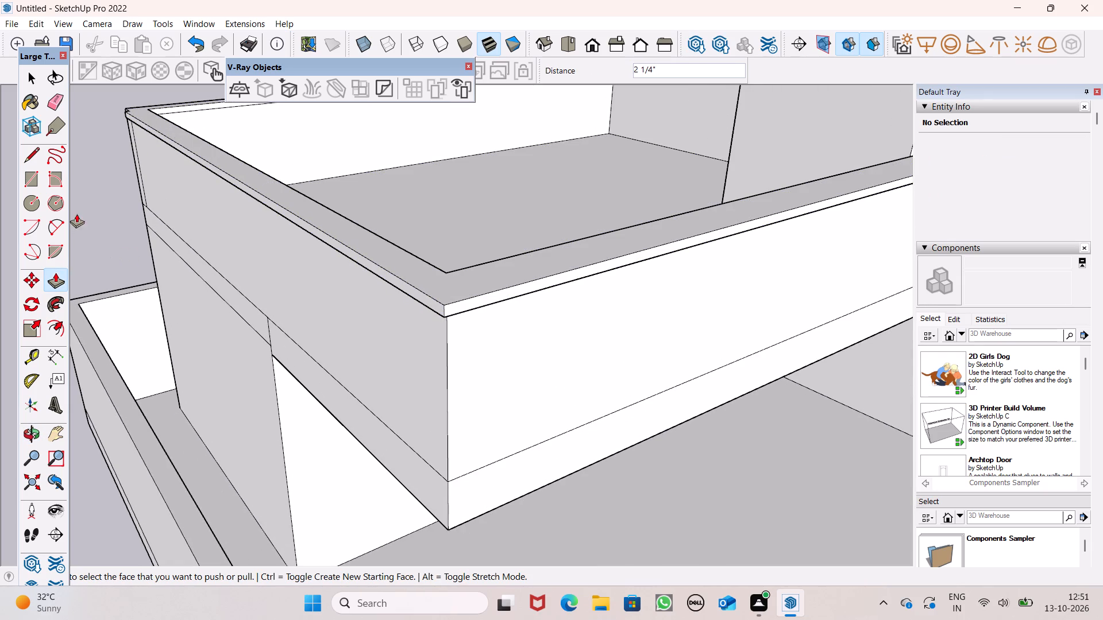
{"action": "key", "text": "space"}
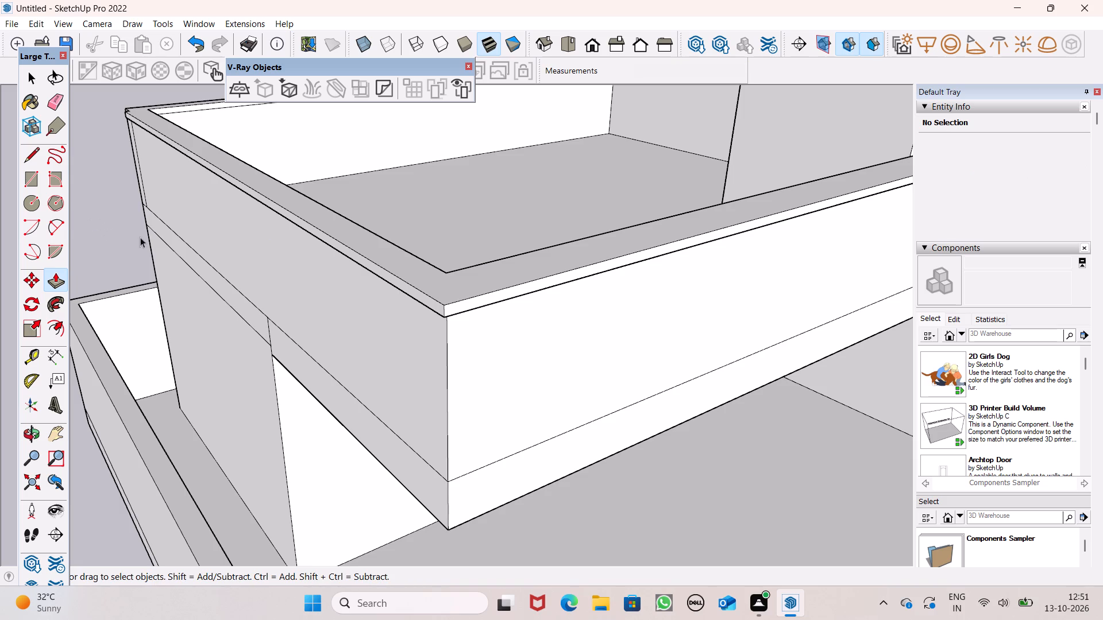
Erase the lower horizontal floor line and the short vertical seam on the side wall beneath the parapet.
{"action": "scroll", "coordinate": [194, 250], "scroll_direction": "down", "scroll_amount": 6}
{"action": "middle_click_drag", "start_coordinate": [302, 286], "coordinate": [388, 111]}
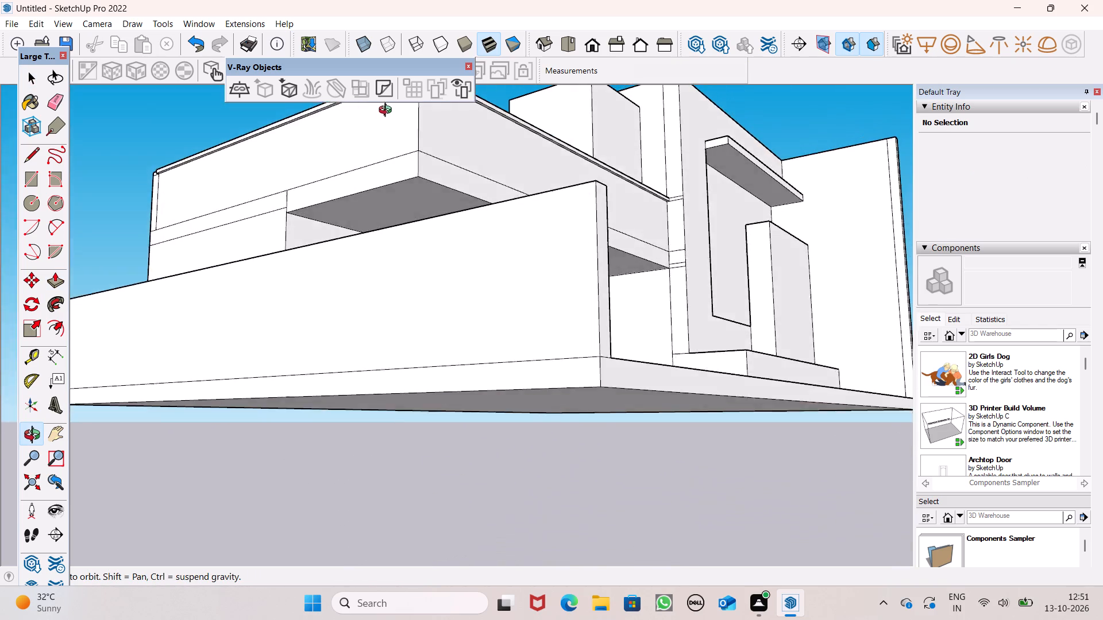
{"action": "middle_click_drag", "start_coordinate": [388, 111], "coordinate": [369, 149]}
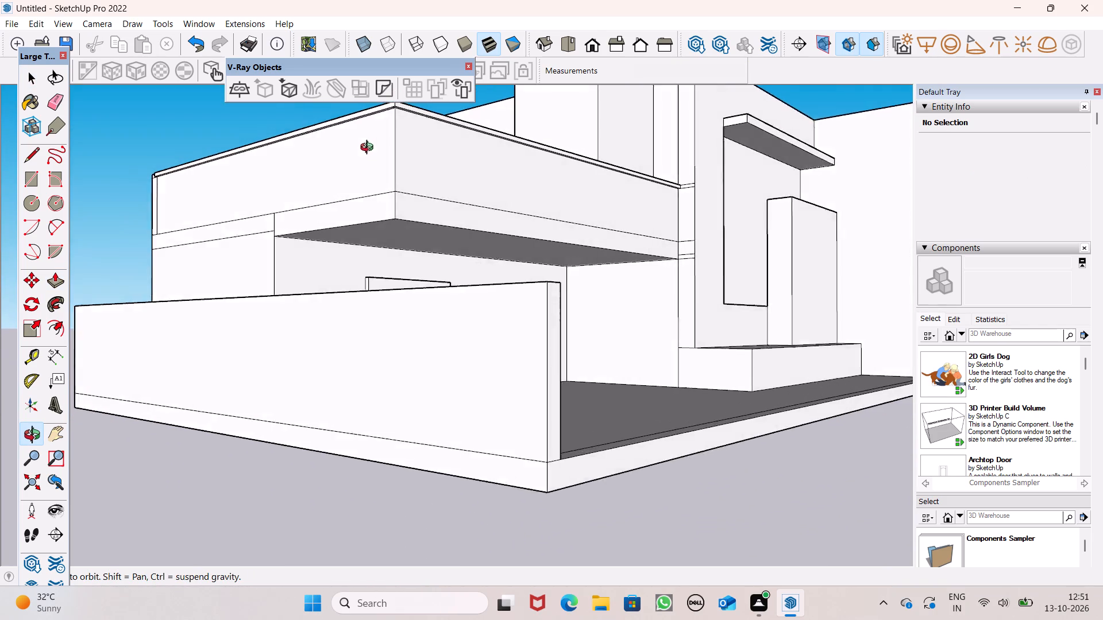
{"action": "middle_click_drag", "start_coordinate": [369, 149], "coordinate": [362, 159]}
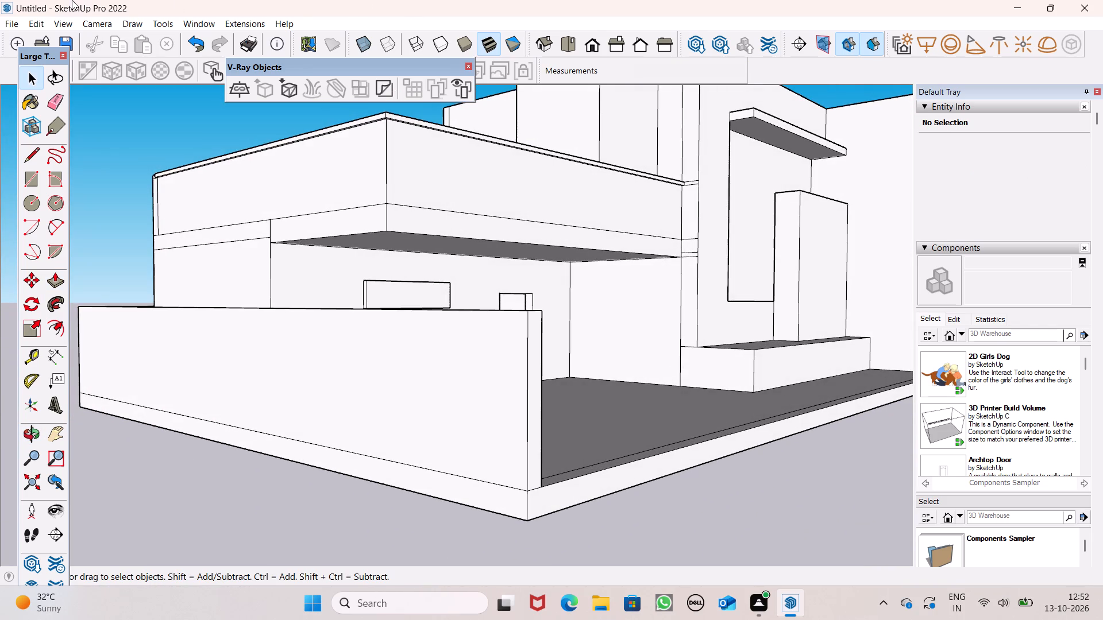
{"action": "scroll", "coordinate": [383, 228], "scroll_direction": "down", "scroll_amount": 4}
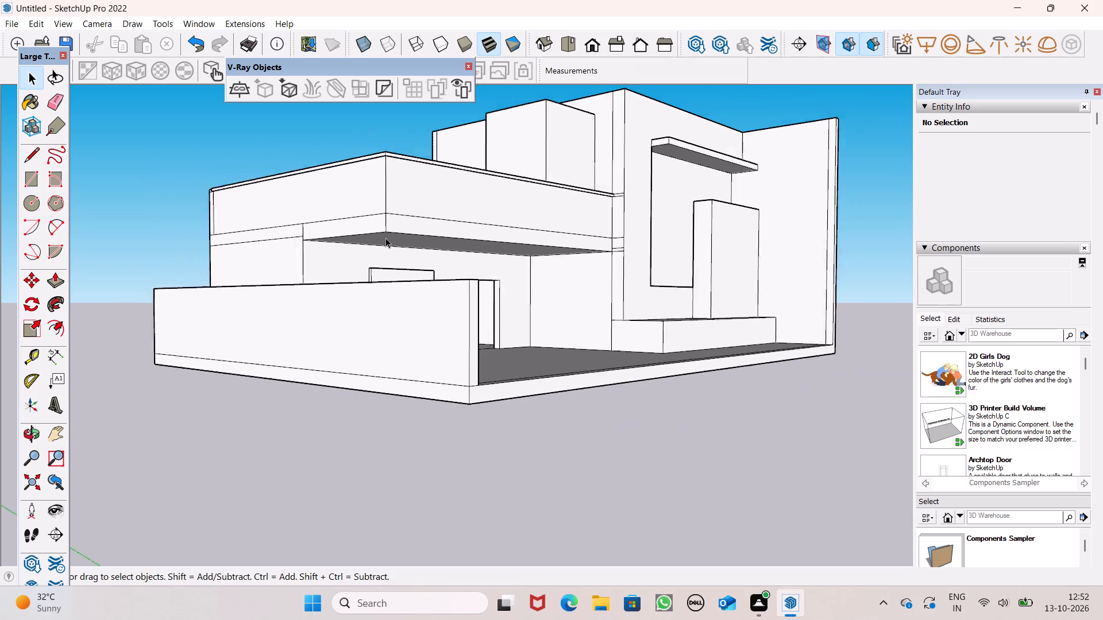
{"action": "scroll", "coordinate": [385, 238], "scroll_direction": "down", "scroll_amount": 5}
{"action": "middle_click_drag", "start_coordinate": [409, 265], "coordinate": [543, 320]}
{"action": "scroll", "coordinate": [425, 240], "scroll_direction": "up", "scroll_amount": 4}
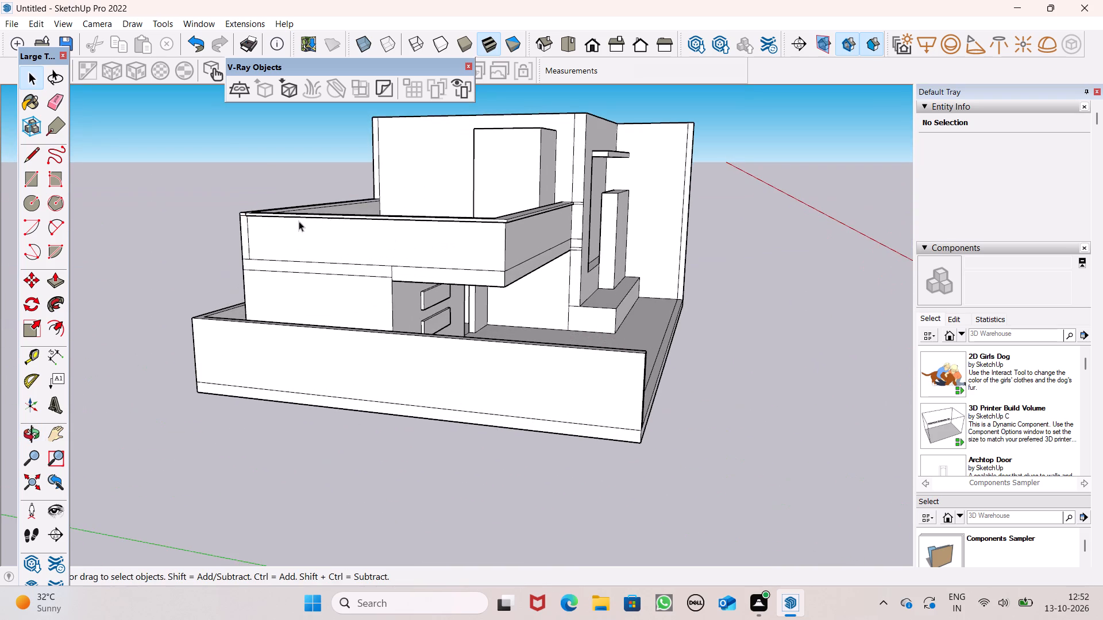
{"action": "scroll", "coordinate": [108, 150], "scroll_direction": "up", "scroll_amount": 1}
{"action": "left_click", "coordinate": [54, 99]}
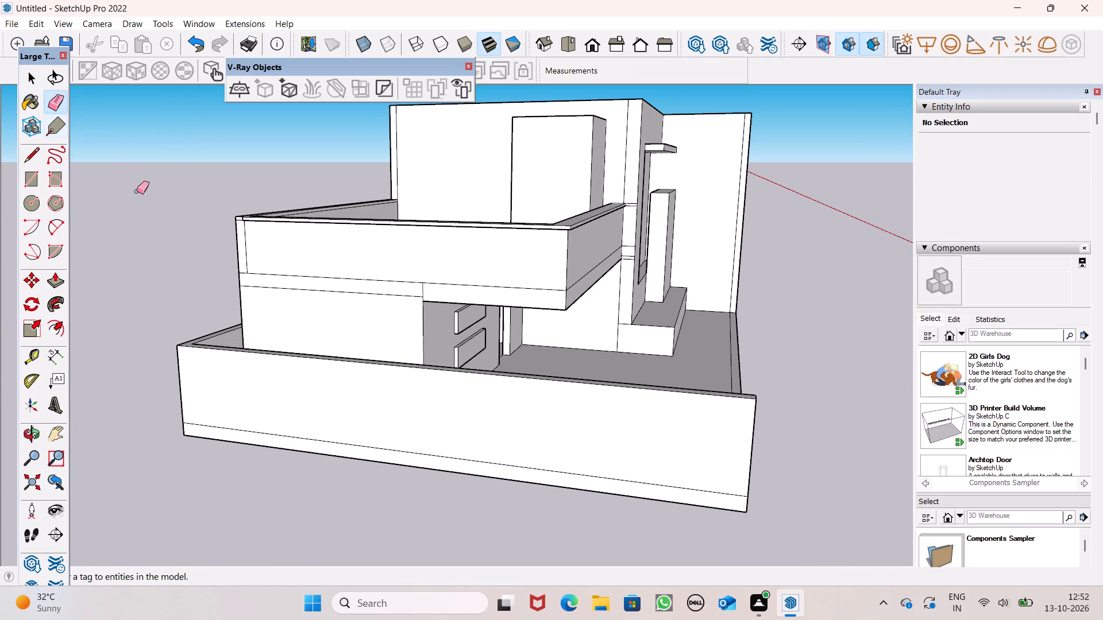
{"action": "left_click", "coordinate": [310, 292]}
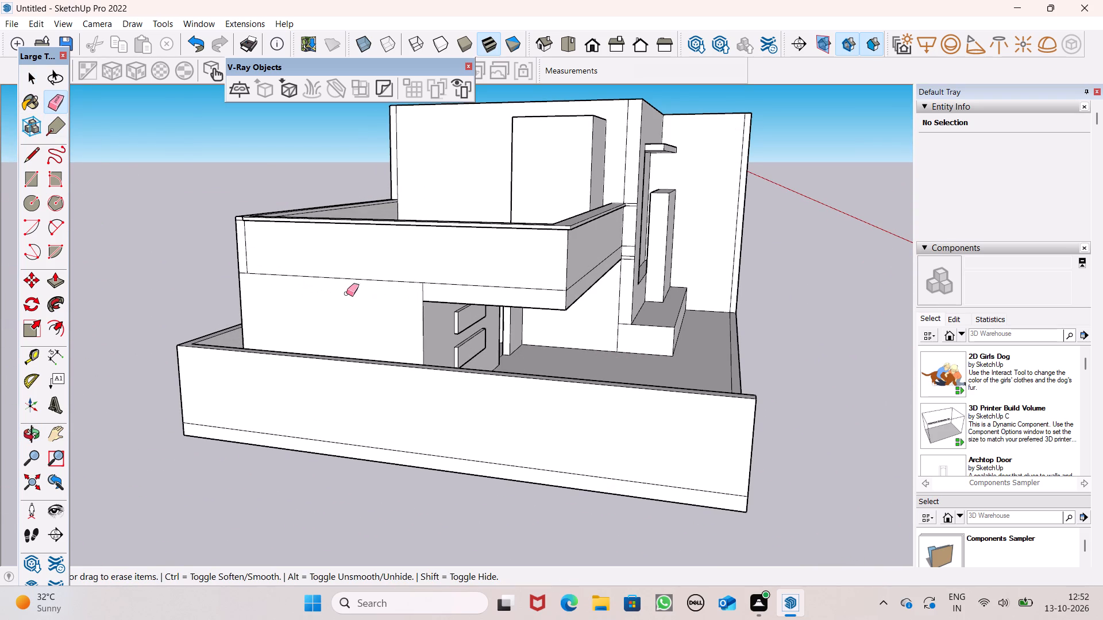
{"action": "scroll", "coordinate": [361, 284], "scroll_direction": "up", "scroll_amount": 6}
{"action": "scroll", "coordinate": [414, 308], "scroll_direction": "up", "scroll_amount": 1}
{"action": "scroll", "coordinate": [414, 307], "scroll_direction": "down", "scroll_amount": 1}
{"action": "scroll", "coordinate": [415, 307], "scroll_direction": "up", "scroll_amount": 2}
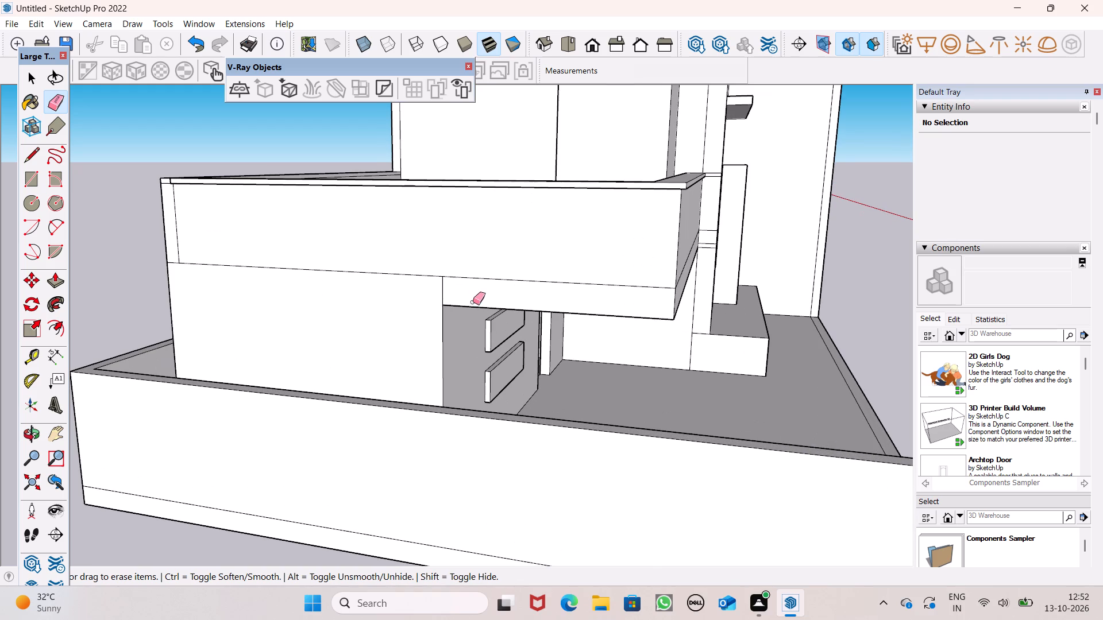
{"action": "left_click_drag", "start_coordinate": [452, 291], "coordinate": [435, 290]}
Examine the building's front elevation, parapet, upper storey and roof terrace from several angles.
{"action": "scroll", "coordinate": [442, 328], "scroll_direction": "down", "scroll_amount": 2}
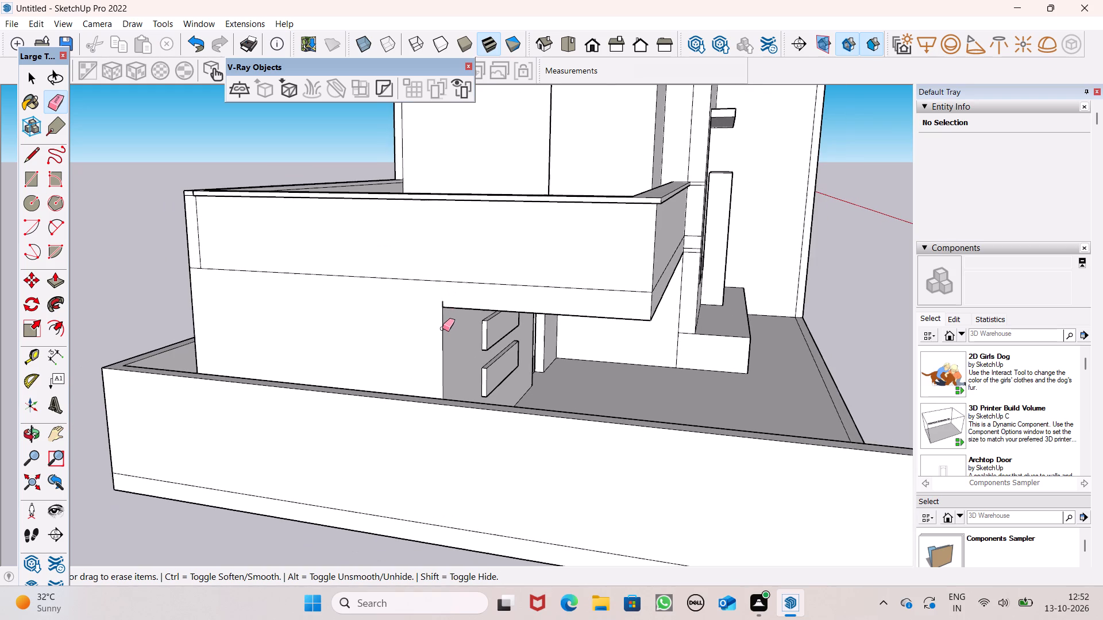
{"action": "scroll", "coordinate": [414, 329], "scroll_direction": "down", "scroll_amount": 2}
{"action": "middle_click_drag", "start_coordinate": [357, 374], "coordinate": [67, 367]}
{"action": "scroll", "coordinate": [67, 367], "scroll_direction": "up", "scroll_amount": 1}
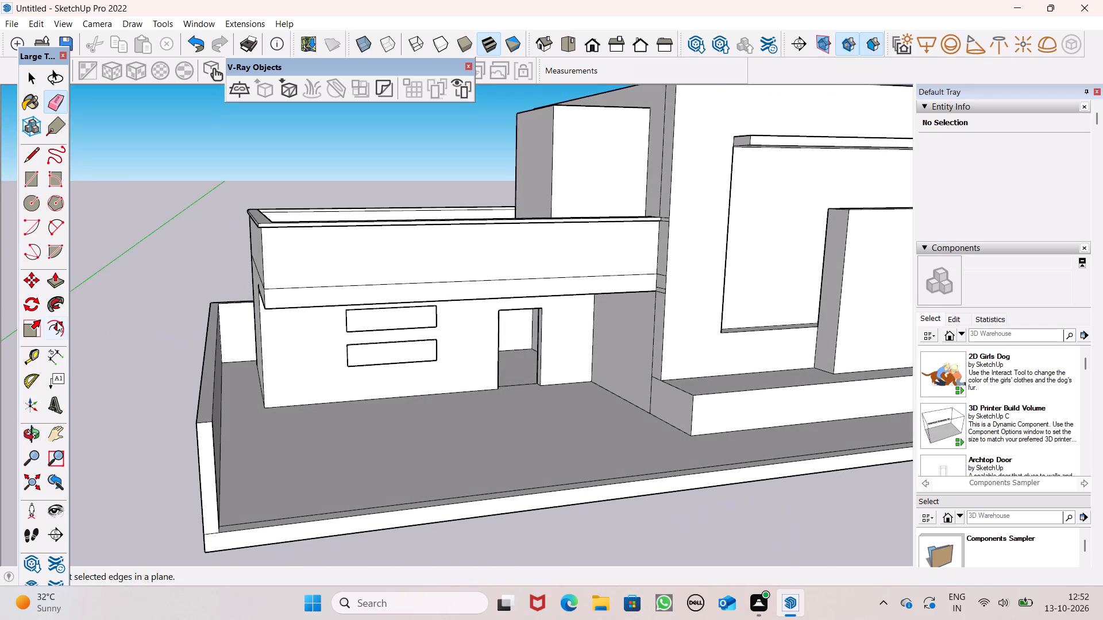
{"action": "key", "text": "space"}
{"action": "key", "text": "space"}
{"action": "scroll", "coordinate": [199, 262], "scroll_direction": "down", "scroll_amount": 7}
{"action": "scroll", "coordinate": [253, 327], "scroll_direction": "down", "scroll_amount": 2}
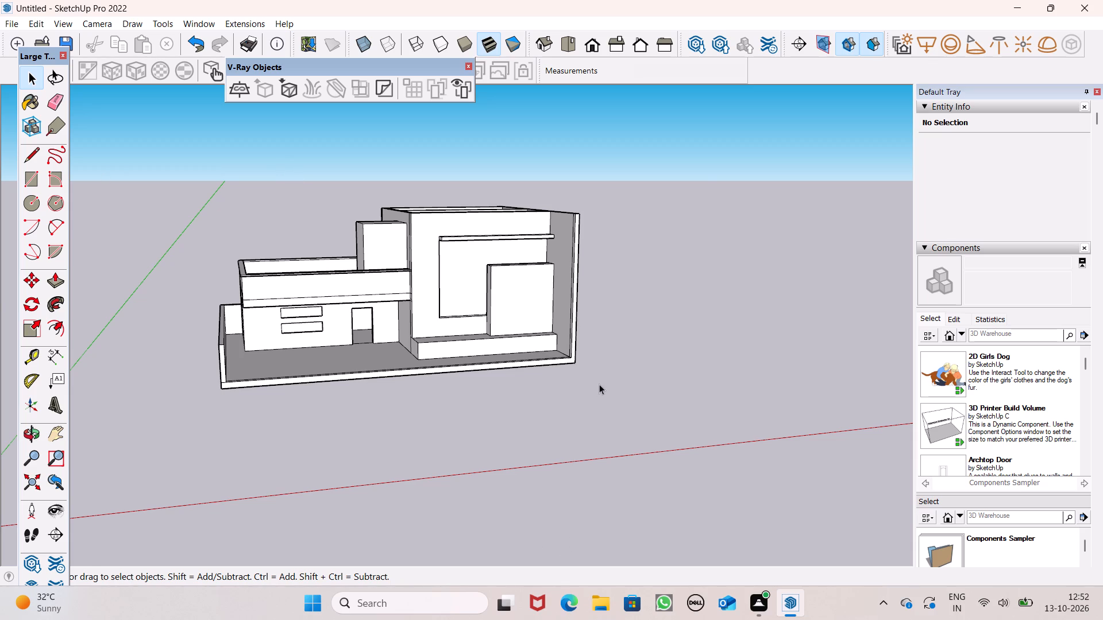
{"action": "scroll", "coordinate": [599, 384], "scroll_direction": "up", "scroll_amount": 3}
{"action": "scroll", "coordinate": [508, 240], "scroll_direction": "down", "scroll_amount": 2}
{"action": "scroll", "coordinate": [512, 292], "scroll_direction": "down", "scroll_amount": 3}
{"action": "middle_click_drag", "start_coordinate": [508, 316], "coordinate": [399, 376]}
{"action": "scroll", "coordinate": [425, 218], "scroll_direction": "up", "scroll_amount": 1}
{"action": "scroll", "coordinate": [426, 218], "scroll_direction": "down", "scroll_amount": 1}
{"action": "scroll", "coordinate": [426, 218], "scroll_direction": "up", "scroll_amount": 4}
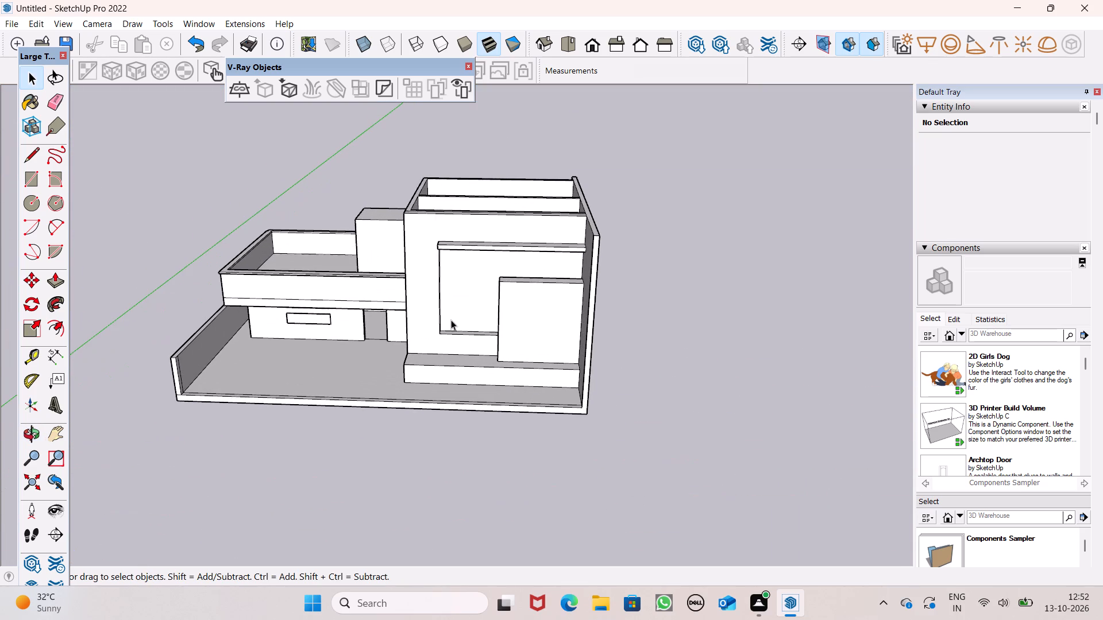
{"action": "middle_click_drag", "start_coordinate": [451, 320], "coordinate": [588, 279]}
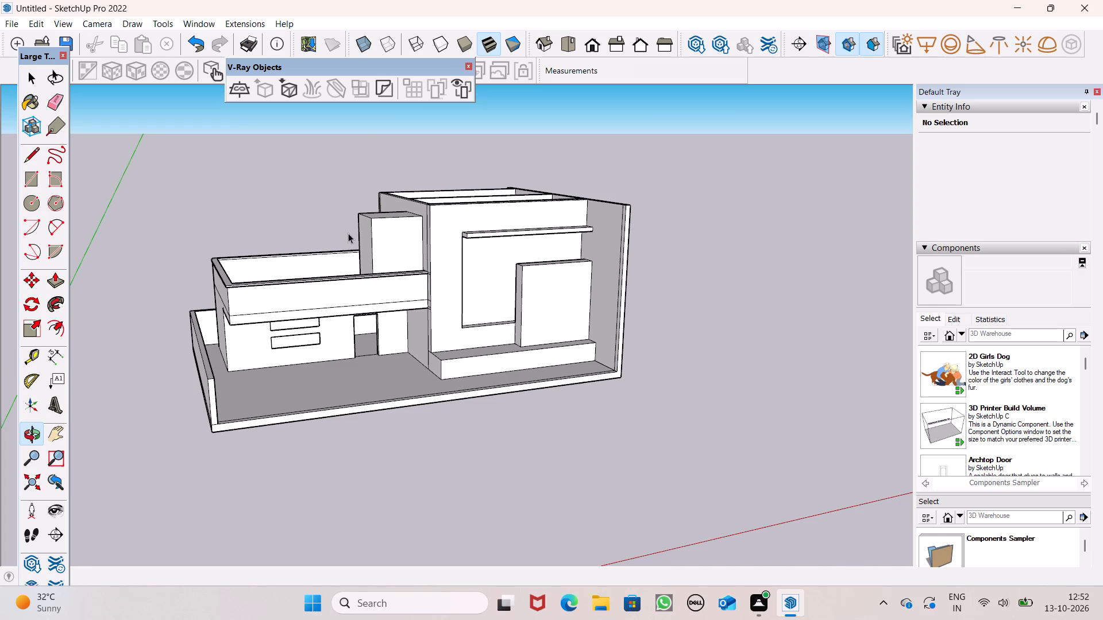
{"action": "scroll", "coordinate": [348, 233], "scroll_direction": "up", "scroll_amount": 2}
{"action": "scroll", "coordinate": [382, 337], "scroll_direction": "up", "scroll_amount": 1}
{"action": "middle_click_drag", "start_coordinate": [382, 335], "coordinate": [375, 324]}
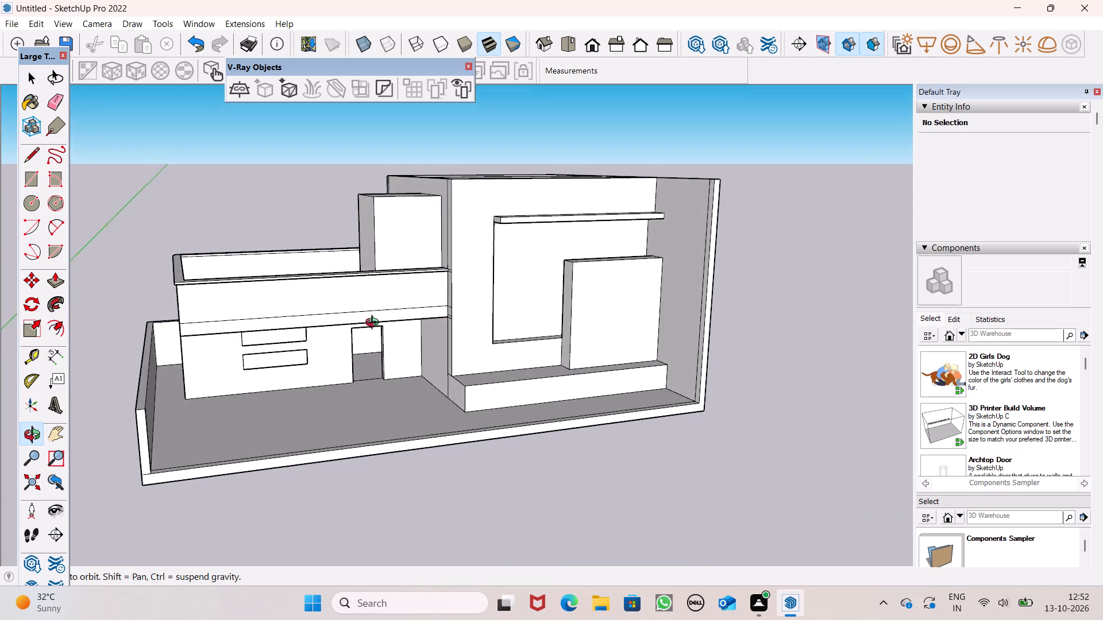
{"action": "middle_click_drag", "start_coordinate": [375, 324], "coordinate": [409, 522]}
{"action": "scroll", "coordinate": [355, 320], "scroll_direction": "down", "scroll_amount": 2}
{"action": "middle_click_drag", "start_coordinate": [355, 328], "coordinate": [433, 406]}
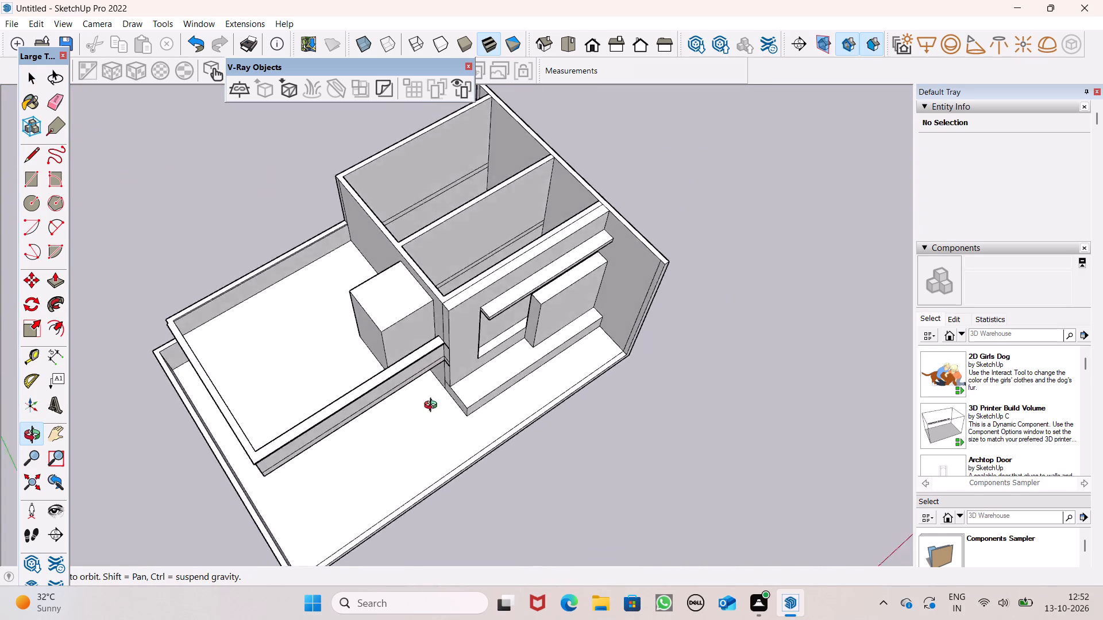
{"action": "middle_click_drag", "start_coordinate": [433, 406], "coordinate": [589, 395]}
{"action": "middle_click_drag", "start_coordinate": [527, 377], "coordinate": [419, 378]}
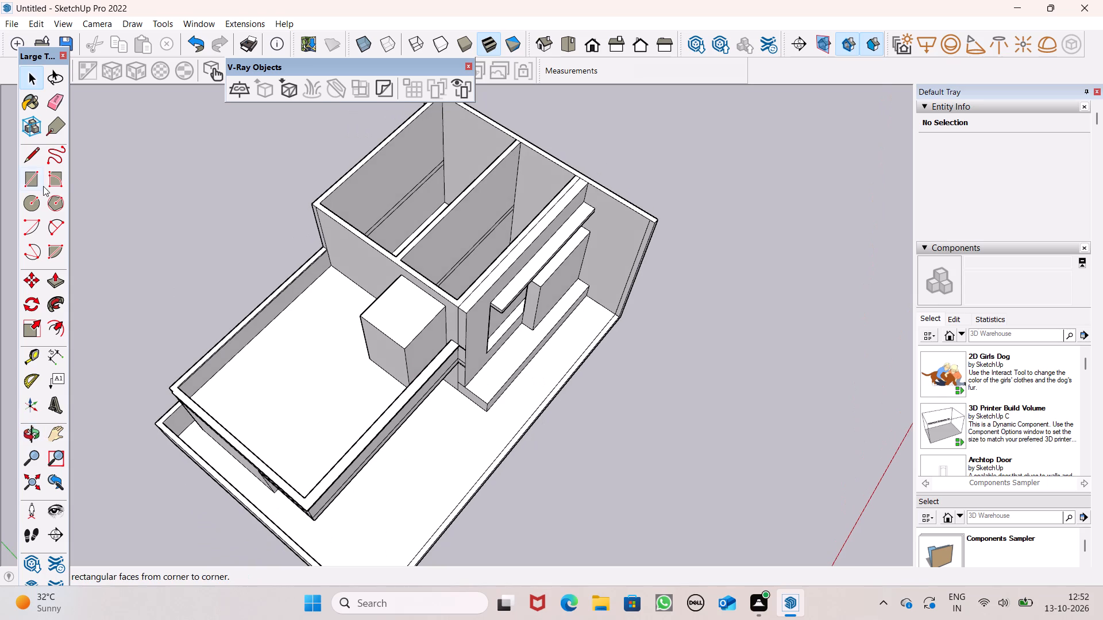
Draw a small rectangle of about 11.7 sq ft on the terrace floor near the parapet's outer corner.
{"action": "left_click", "coordinate": [41, 185]}
{"action": "scroll", "coordinate": [264, 334], "scroll_direction": "up", "scroll_amount": 5}
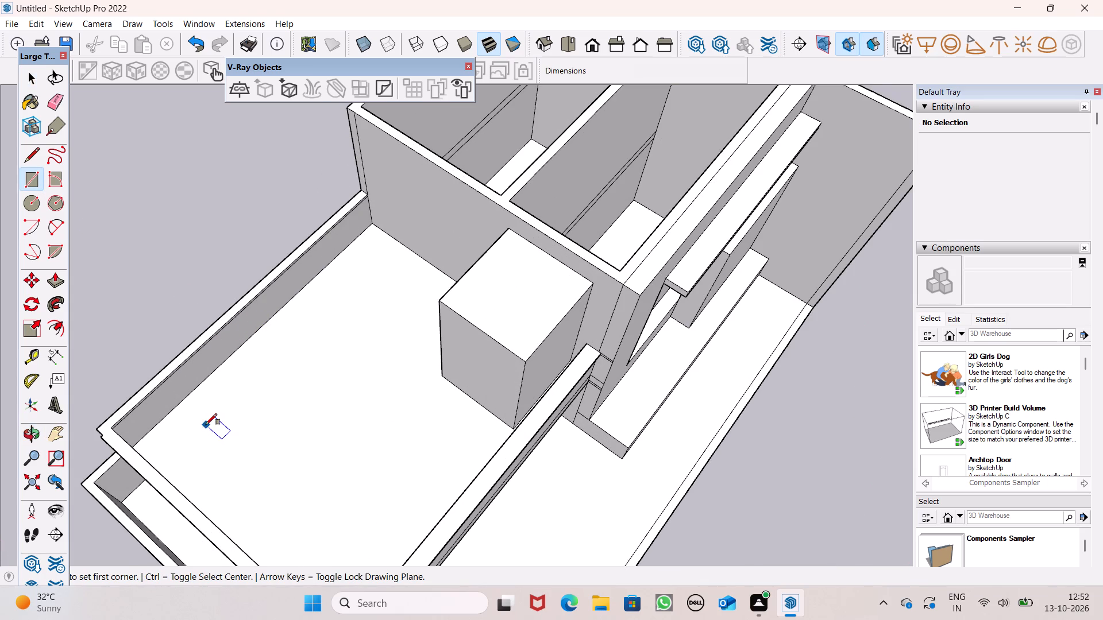
{"action": "left_click", "coordinate": [201, 427]}
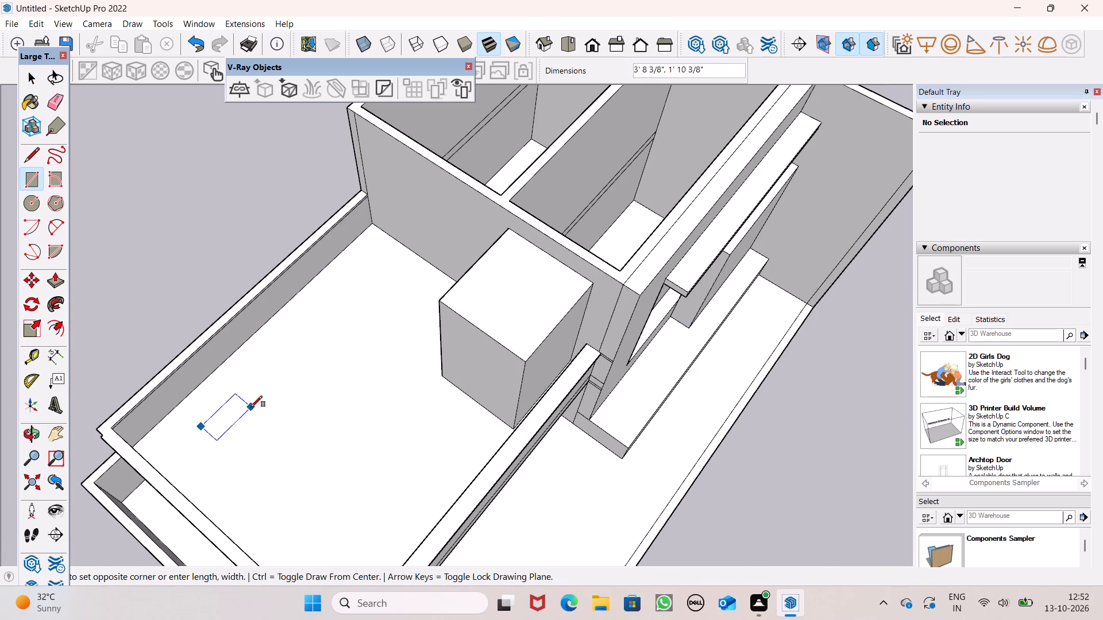
{"action": "left_click", "coordinate": [265, 404]}
Pull the small rectangle on the terrace floor up about 14' 2 1/2" to form a pillar.
{"action": "scroll", "coordinate": [283, 312], "scroll_direction": "down", "scroll_amount": 2}
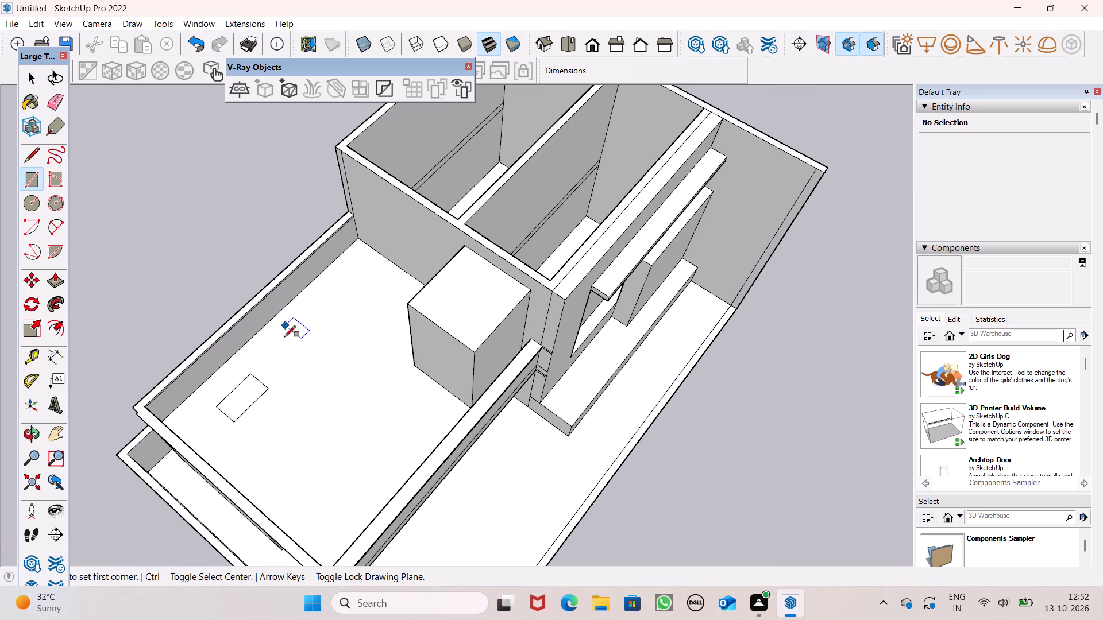
{"action": "middle_click_drag", "start_coordinate": [321, 459], "coordinate": [572, 379]}
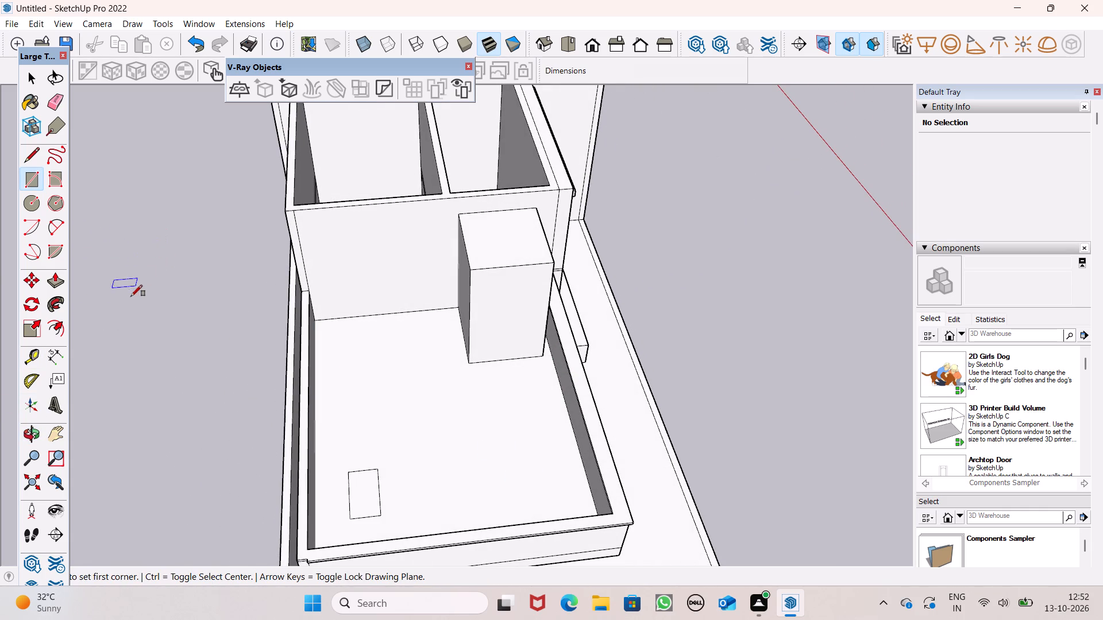
{"action": "left_click", "coordinate": [49, 281]}
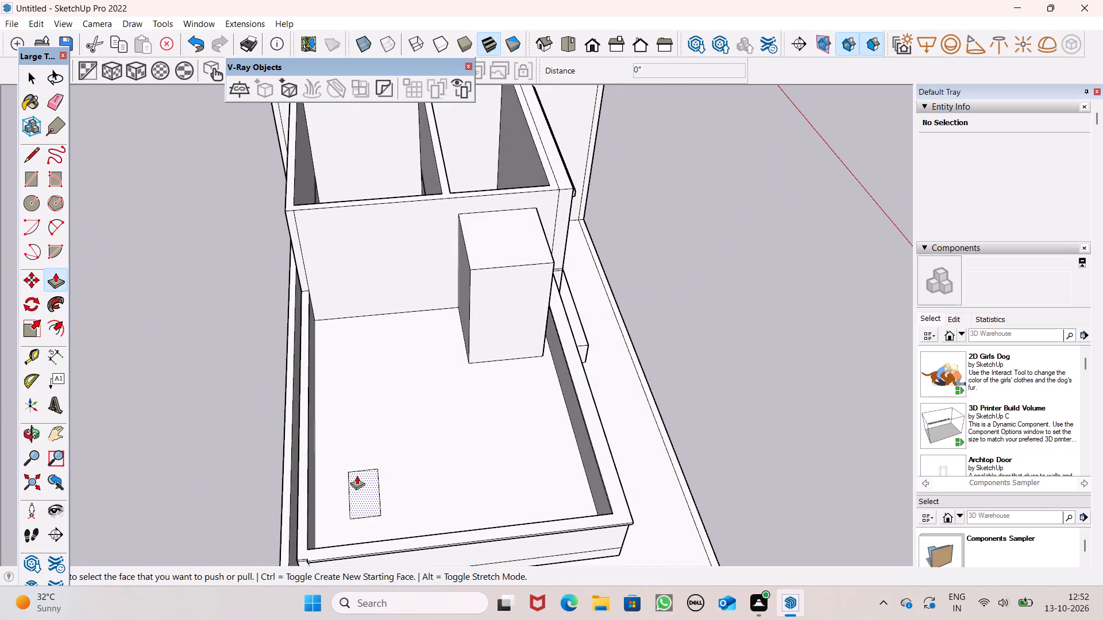
{"action": "left_click_drag", "start_coordinate": [364, 485], "coordinate": [360, 373]}
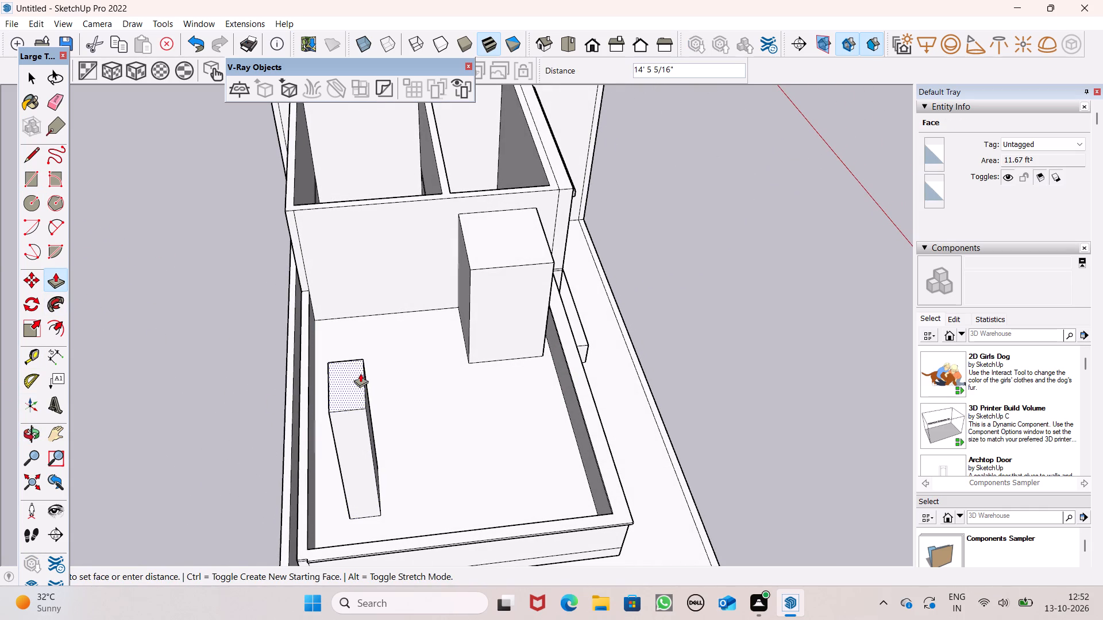
{"action": "left_click_drag", "start_coordinate": [360, 373], "coordinate": [396, 199]}
Push the pillar's top face down slightly to shorten the pillar.
{"action": "scroll", "coordinate": [544, 392], "scroll_direction": "up", "scroll_amount": 1}
{"action": "middle_click_drag", "start_coordinate": [358, 424], "coordinate": [49, 312]}
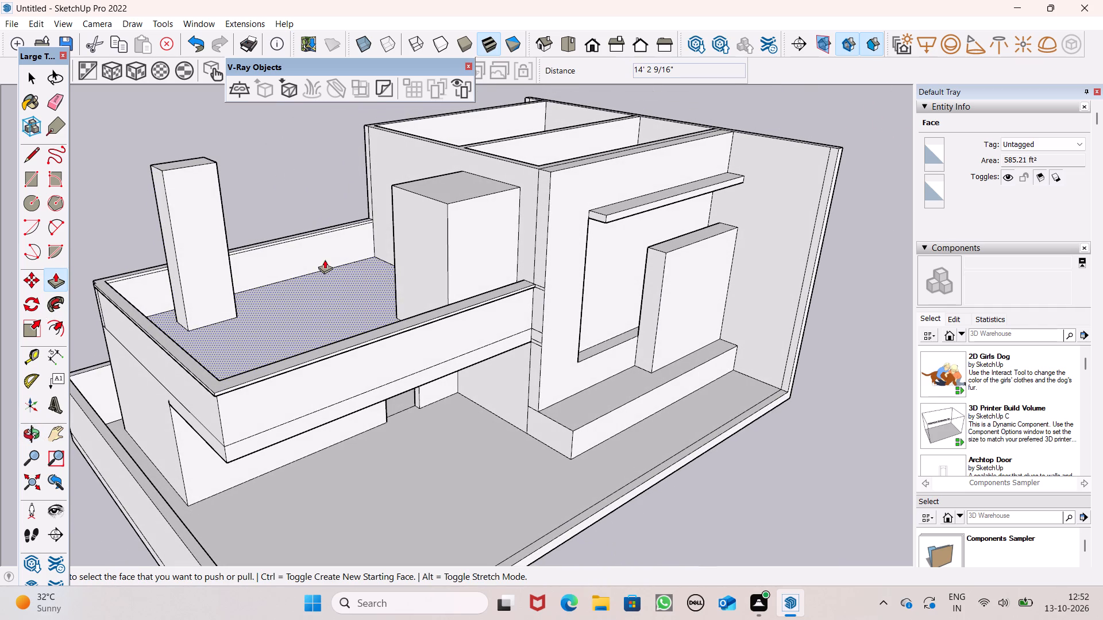
{"action": "middle_click_drag", "start_coordinate": [384, 212], "coordinate": [205, 313]}
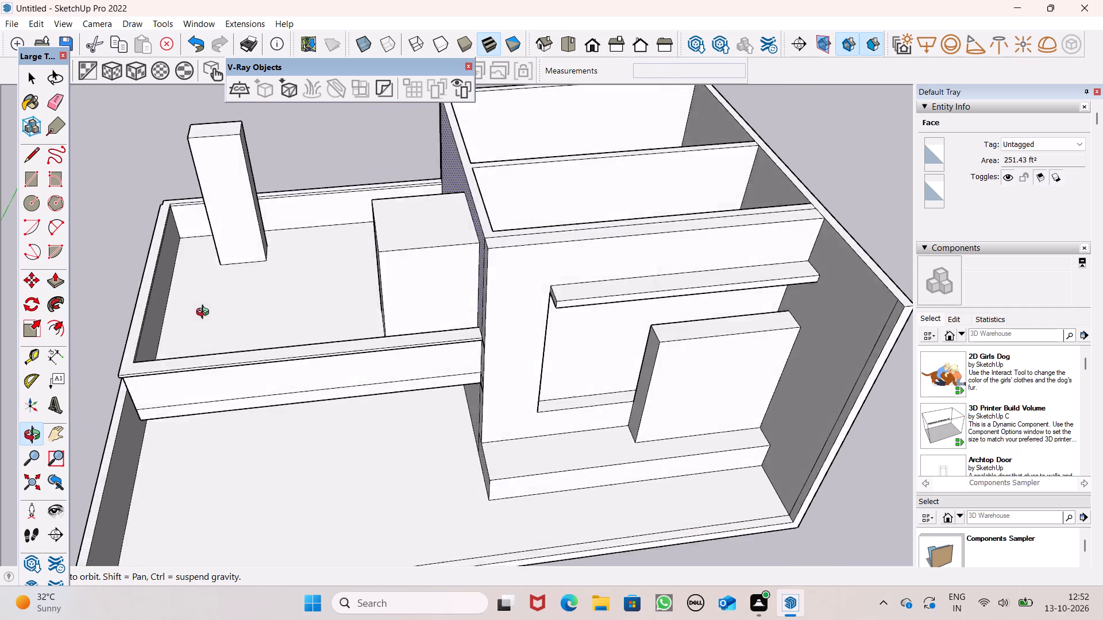
{"action": "middle_click_drag", "start_coordinate": [205, 313], "coordinate": [185, 323]}
{"action": "scroll", "coordinate": [272, 199], "scroll_direction": "down", "scroll_amount": 6}
{"action": "scroll", "coordinate": [283, 153], "scroll_direction": "up", "scroll_amount": 2}
{"action": "scroll", "coordinate": [282, 152], "scroll_direction": "down", "scroll_amount": 1}
{"action": "scroll", "coordinate": [281, 152], "scroll_direction": "up", "scroll_amount": 15}
{"action": "middle_click_drag", "start_coordinate": [298, 189], "coordinate": [197, 186]}
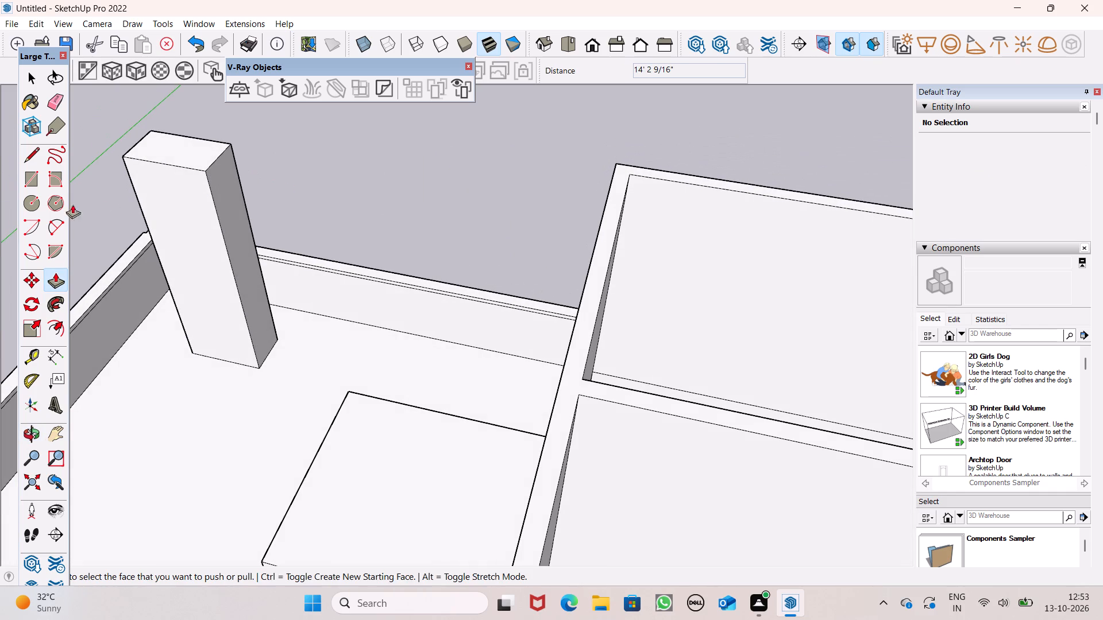
{"action": "left_click_drag", "start_coordinate": [170, 151], "coordinate": [172, 164]}
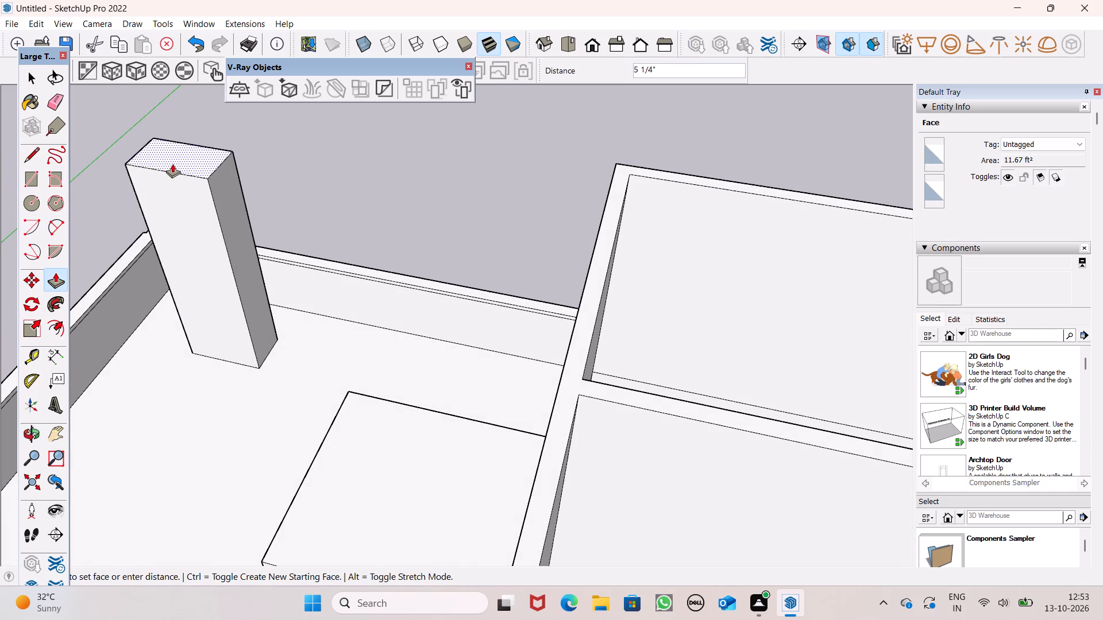
{"action": "left_click_drag", "start_coordinate": [172, 164], "coordinate": [173, 164]}
Split the pillar's inner side face near its top and pull the upper part about 18' 11" to the upper storey wall as a beam.
{"action": "left_click", "coordinate": [32, 152]}
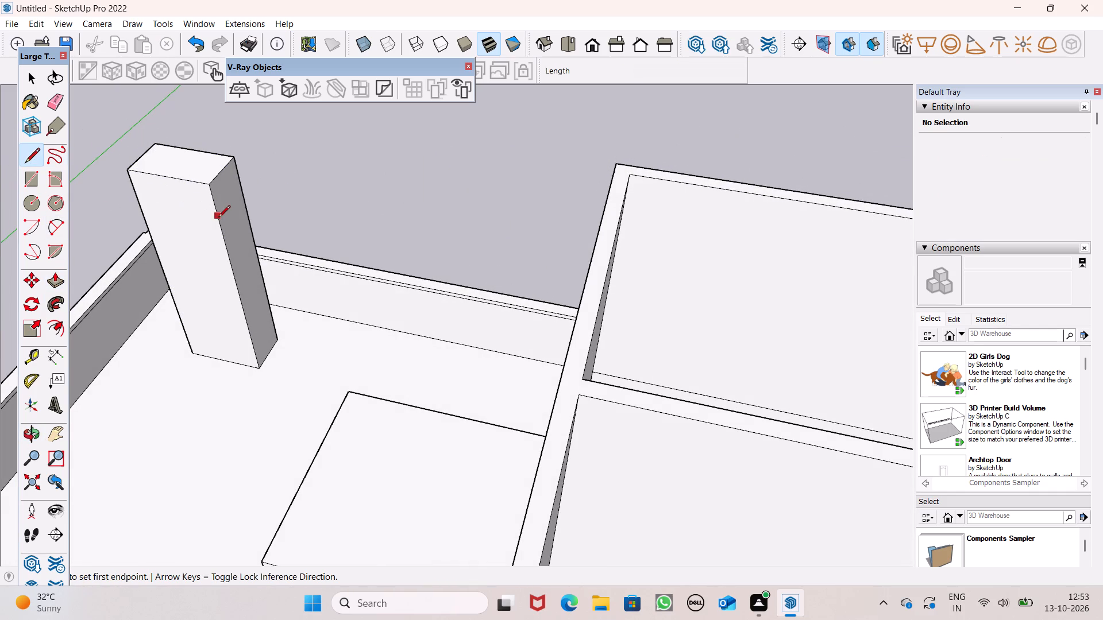
{"action": "left_click", "coordinate": [221, 223]}
{"action": "left_click", "coordinate": [243, 198]}
{"action": "left_click", "coordinate": [58, 281]}
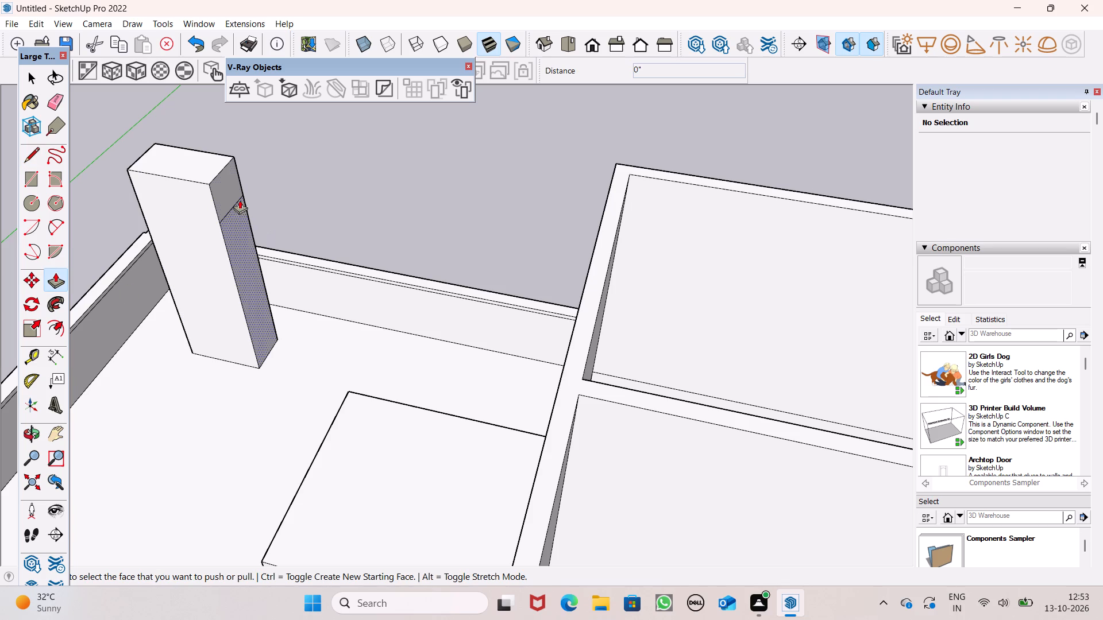
{"action": "left_click_drag", "start_coordinate": [228, 196], "coordinate": [587, 292]}
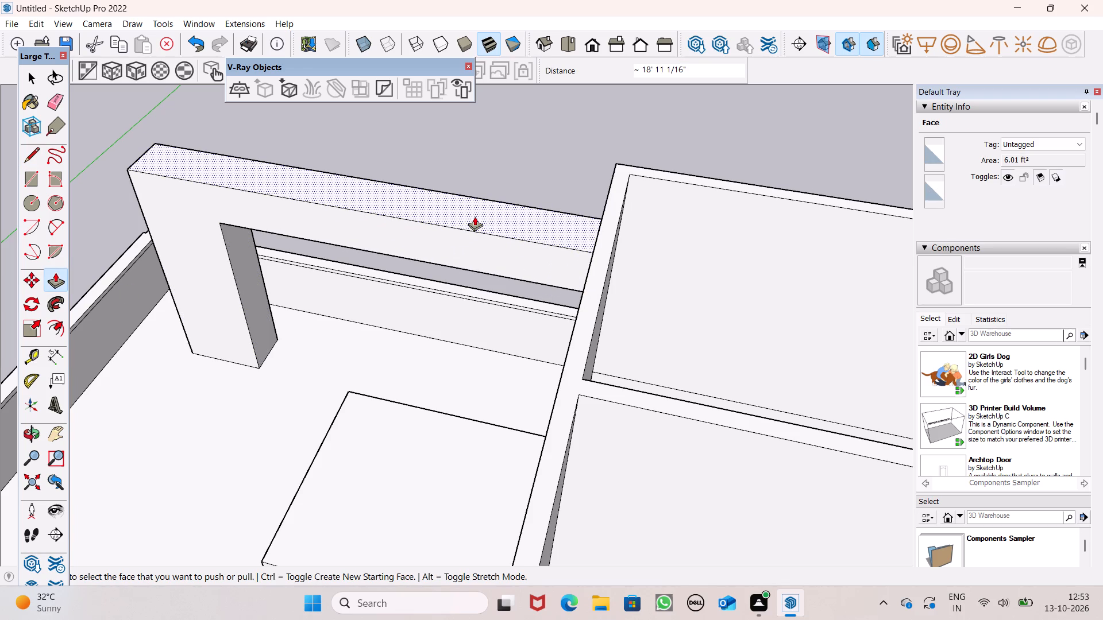
Push/pull a new 3" thick cap layer up from the top face of the beam and pillar.
{"action": "left_click_drag", "start_coordinate": [475, 216], "coordinate": [475, 214]}
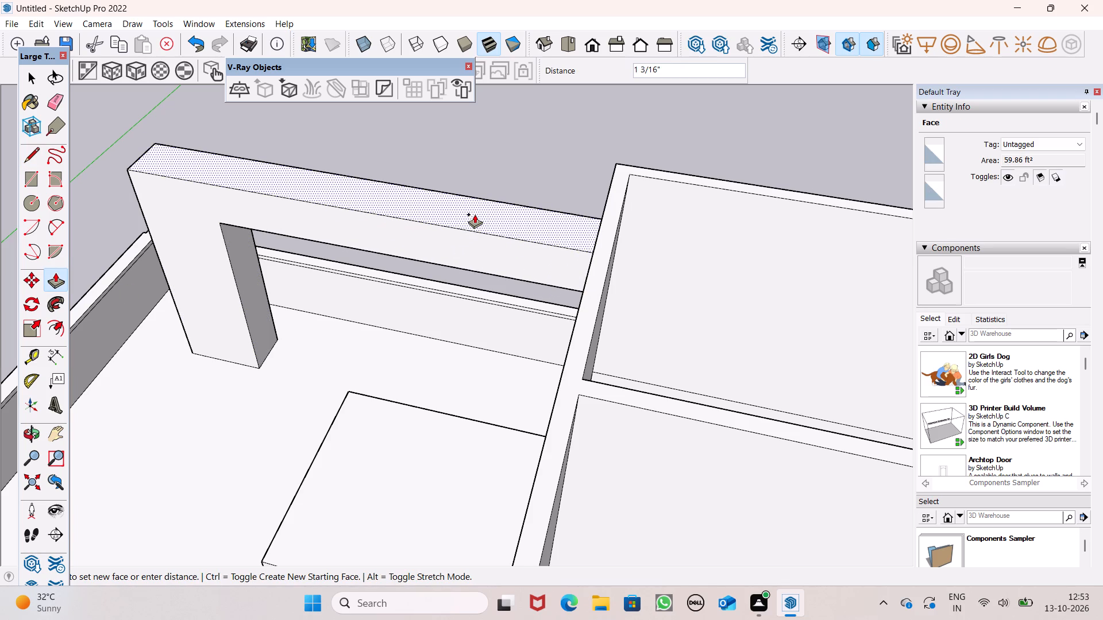
{"action": "left_click_drag", "start_coordinate": [475, 214], "coordinate": [471, 210]}
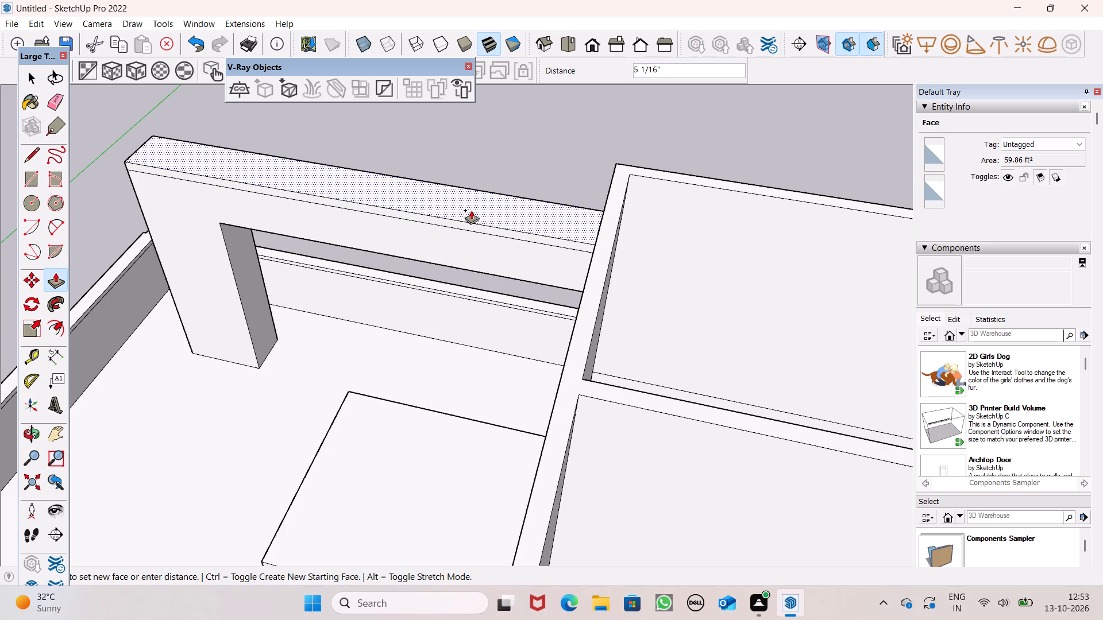
{"action": "left_click_drag", "start_coordinate": [471, 210], "coordinate": [469, 212]}
{"action": "key", "text": "3"}
{"action": "key", "text": "shift+quotedbl"}
{"action": "key", "text": "Return"}
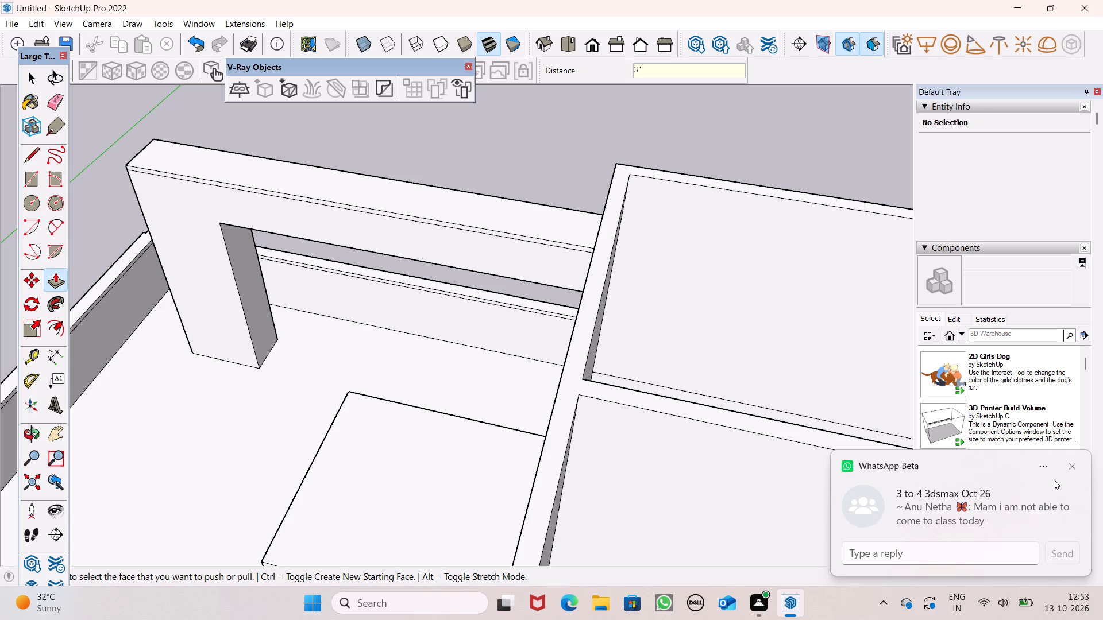
{"action": "left_click", "coordinate": [1074, 467]}
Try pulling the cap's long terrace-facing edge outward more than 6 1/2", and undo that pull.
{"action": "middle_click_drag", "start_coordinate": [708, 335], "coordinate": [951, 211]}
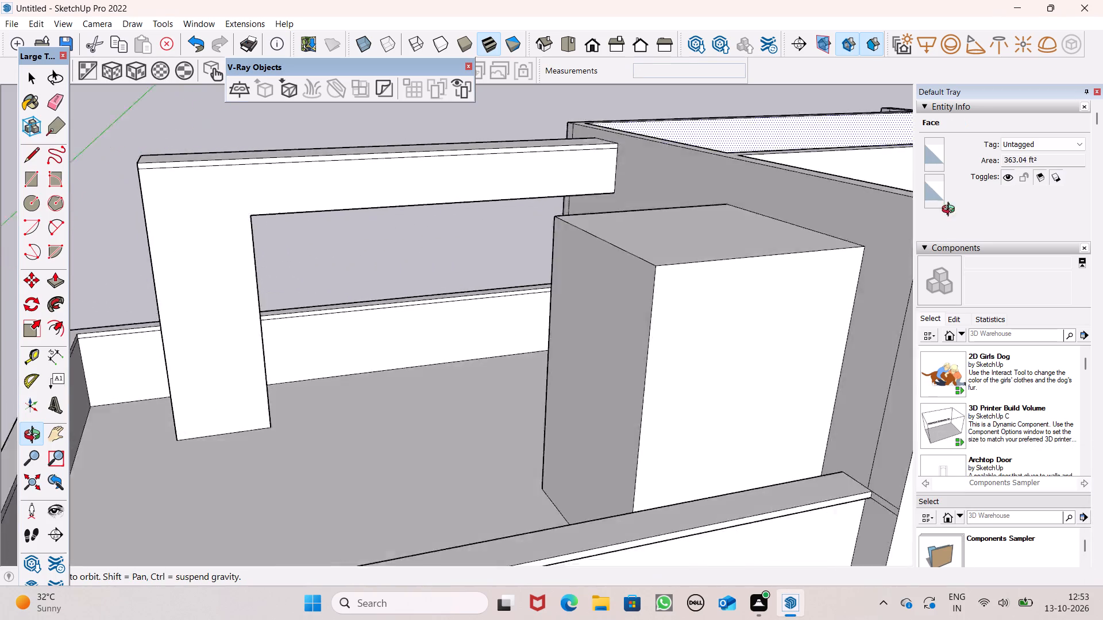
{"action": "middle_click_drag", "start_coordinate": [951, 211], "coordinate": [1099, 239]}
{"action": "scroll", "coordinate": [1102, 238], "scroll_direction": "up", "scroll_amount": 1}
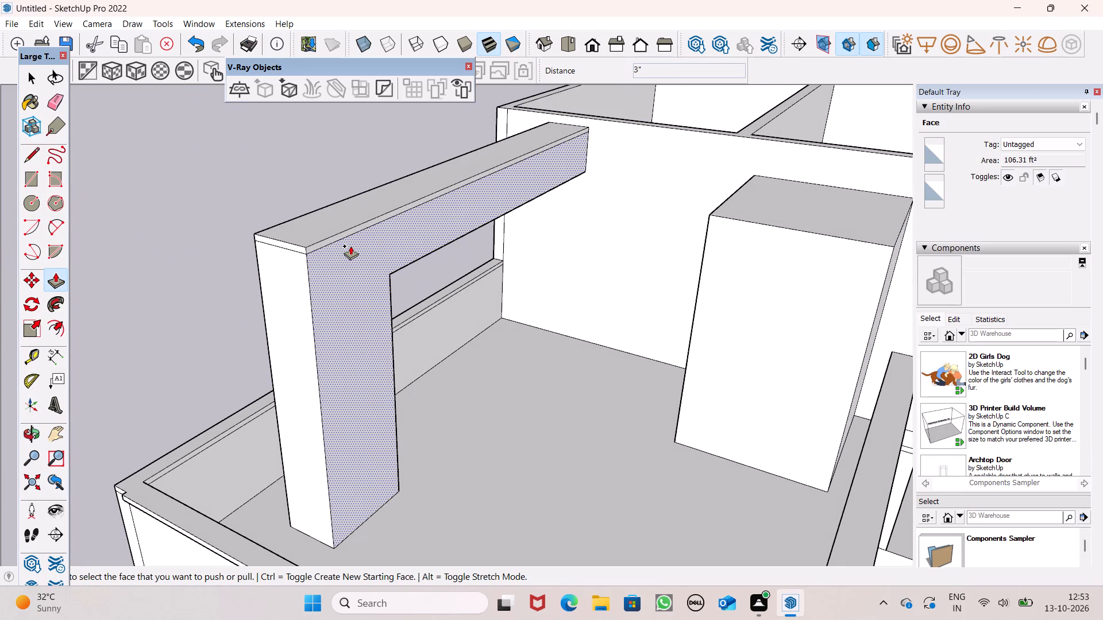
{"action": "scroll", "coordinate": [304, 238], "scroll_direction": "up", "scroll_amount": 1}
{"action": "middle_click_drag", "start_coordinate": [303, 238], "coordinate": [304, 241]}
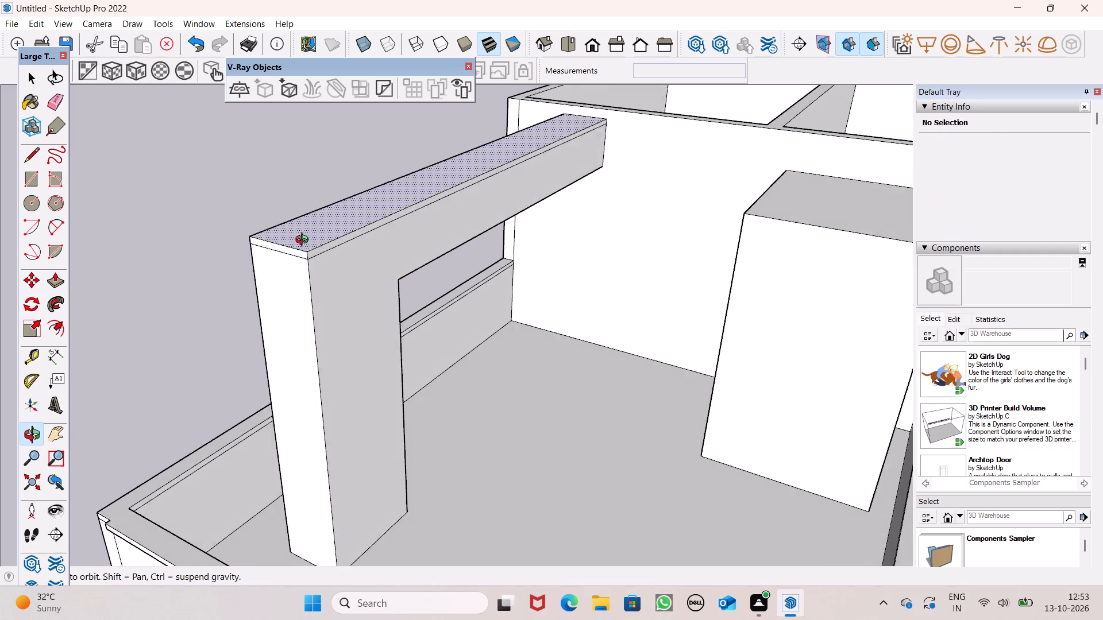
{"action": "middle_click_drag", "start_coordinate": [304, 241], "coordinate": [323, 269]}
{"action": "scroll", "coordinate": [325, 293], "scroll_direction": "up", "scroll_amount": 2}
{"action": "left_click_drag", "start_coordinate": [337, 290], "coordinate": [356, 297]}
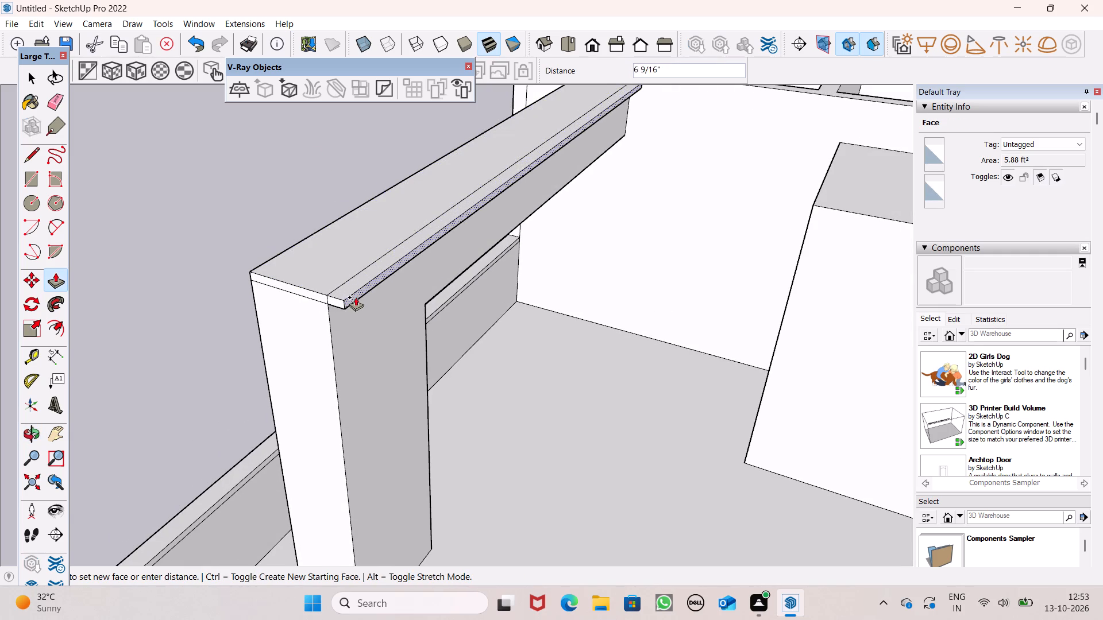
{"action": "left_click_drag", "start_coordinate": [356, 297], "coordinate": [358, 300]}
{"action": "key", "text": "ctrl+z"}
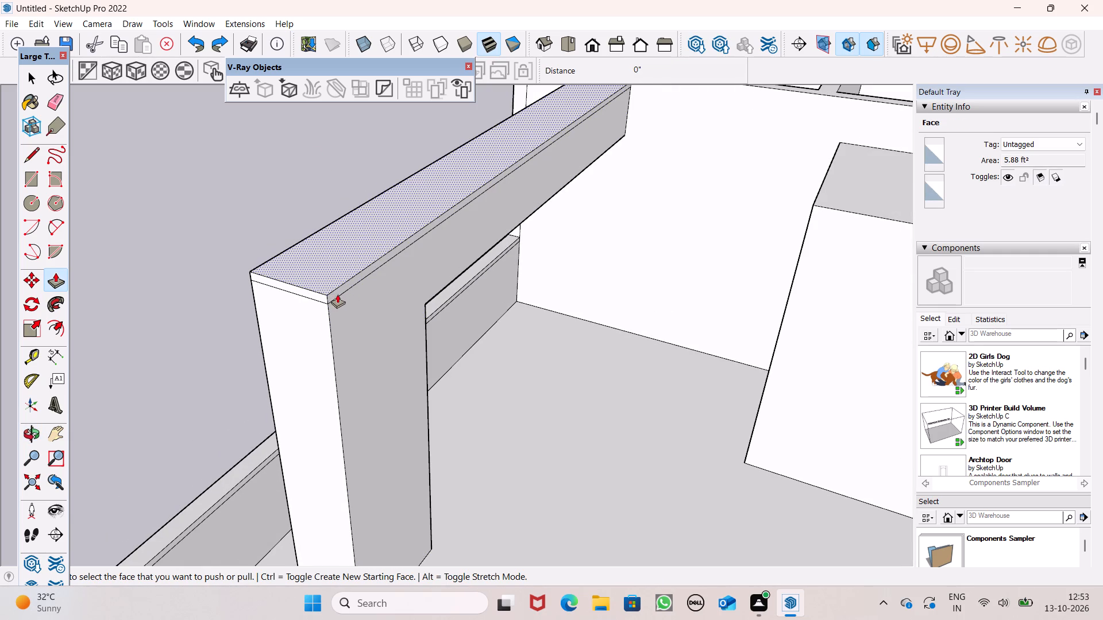
Pull the cap's edges outward about 6 5/8" on the terrace side, 5 1/16" at the pillar end and 4 1/2" on the outer side.
{"action": "left_click_drag", "start_coordinate": [337, 292], "coordinate": [357, 290]}
{"action": "middle_click_drag", "start_coordinate": [347, 314], "coordinate": [424, 289]}
{"action": "scroll", "coordinate": [422, 294], "scroll_direction": "up", "scroll_amount": 1}
{"action": "scroll", "coordinate": [350, 294], "scroll_direction": "up", "scroll_amount": 4}
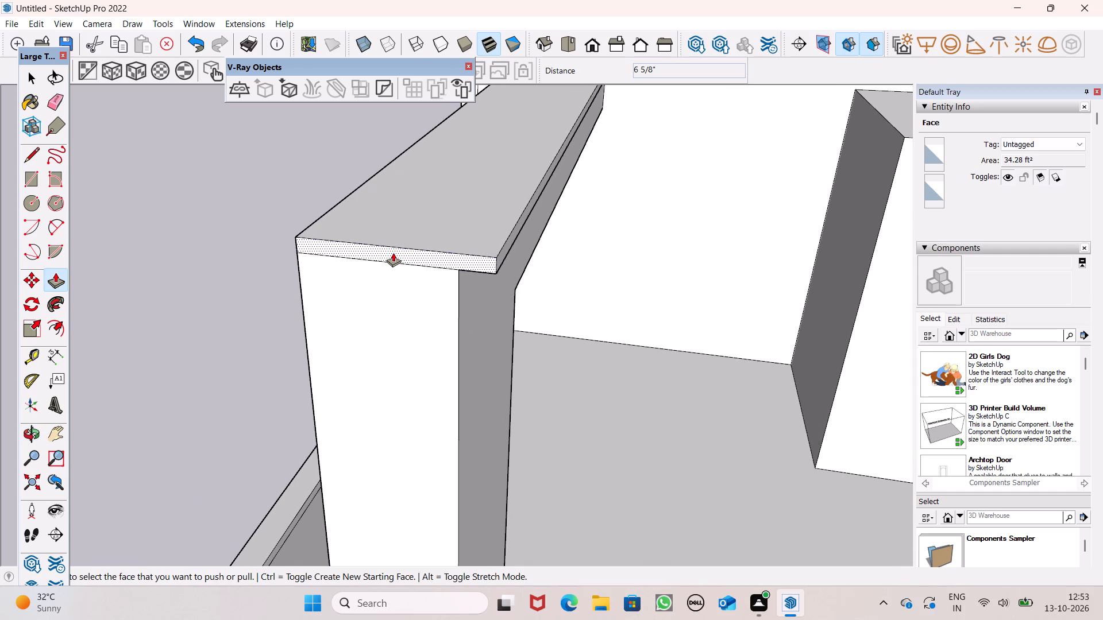
{"action": "left_click_drag", "start_coordinate": [393, 251], "coordinate": [388, 266]}
{"action": "scroll", "coordinate": [368, 259], "scroll_direction": "down", "scroll_amount": 6}
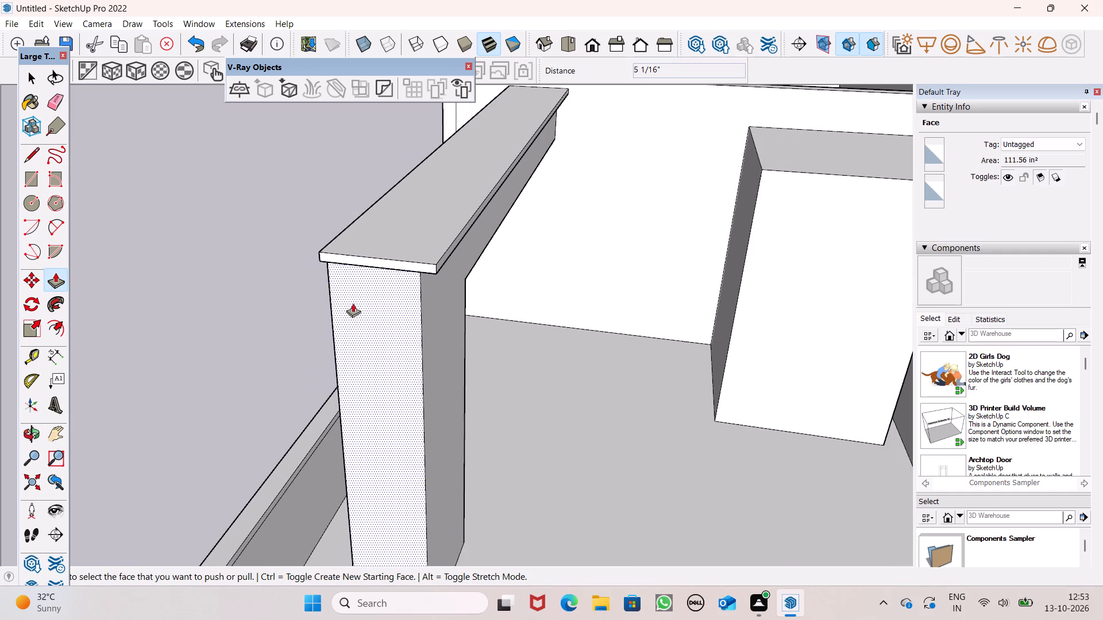
{"action": "scroll", "coordinate": [354, 308], "scroll_direction": "down", "scroll_amount": 4}
{"action": "middle_click_drag", "start_coordinate": [367, 340], "coordinate": [610, 340]}
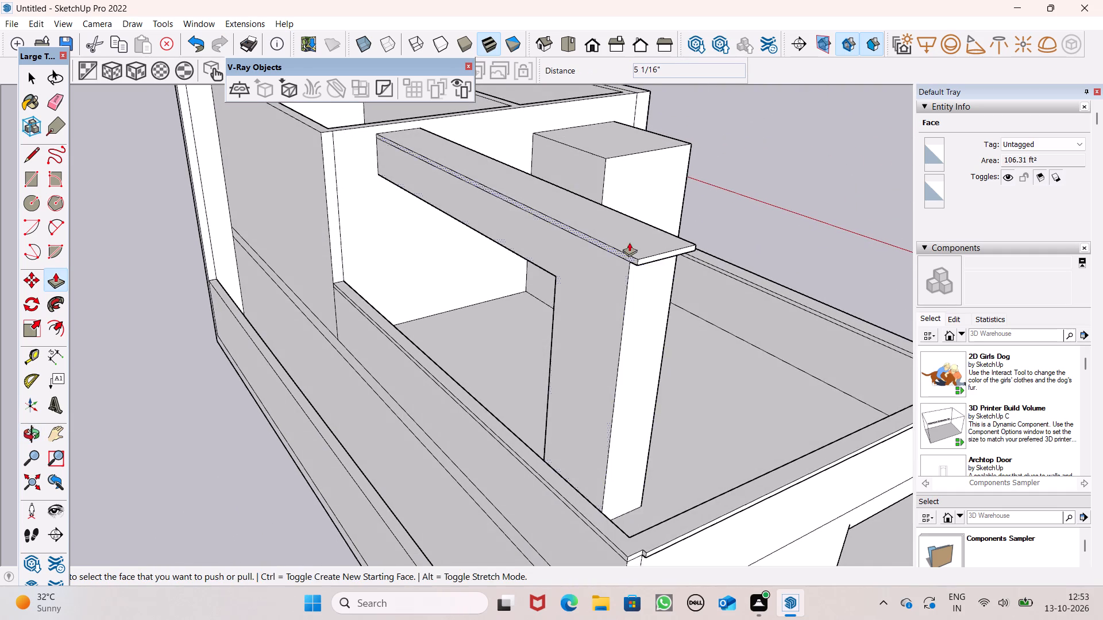
{"action": "scroll", "coordinate": [632, 239], "scroll_direction": "up", "scroll_amount": 6}
{"action": "left_click_drag", "start_coordinate": [622, 273], "coordinate": [615, 281]}
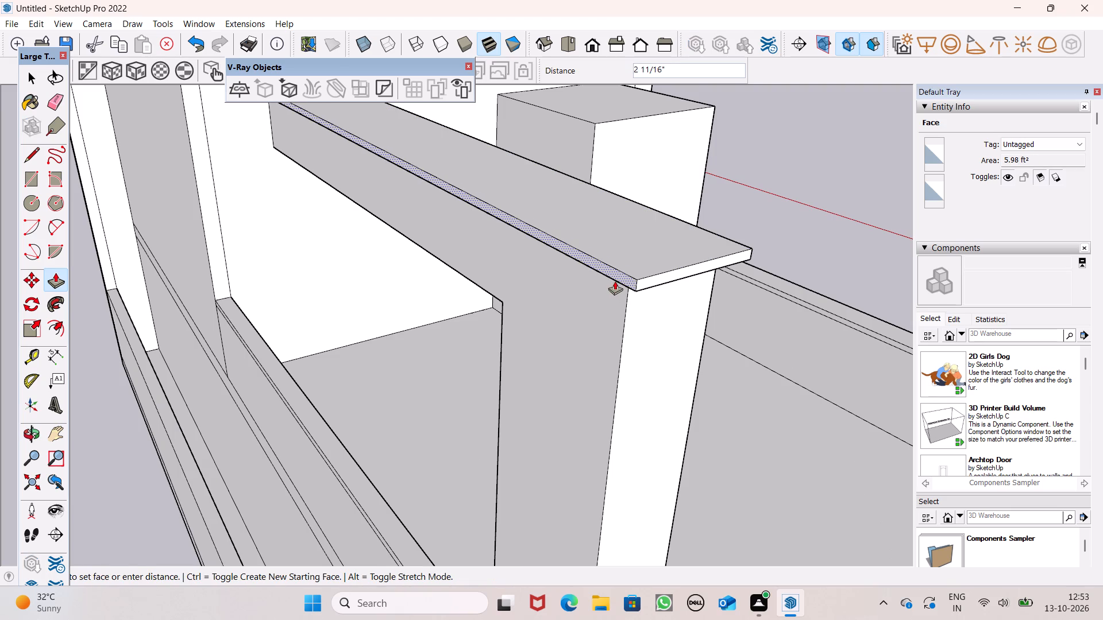
{"action": "left_click_drag", "start_coordinate": [615, 281], "coordinate": [610, 284]}
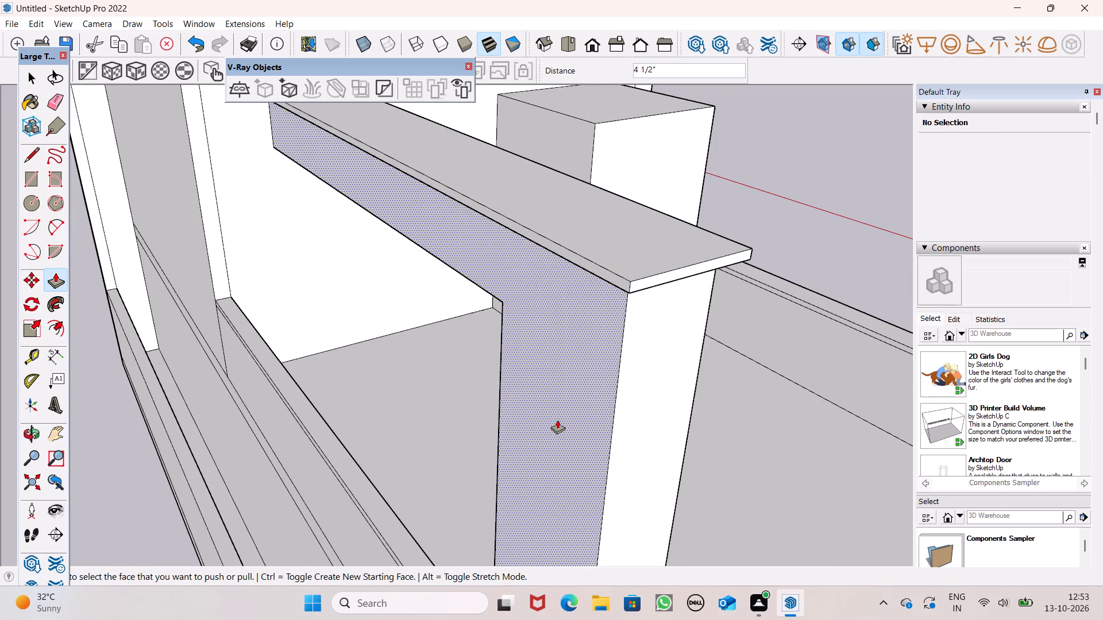
Examine the capped beam and pillar, the roof terrace and the upper storey from several angles.
{"action": "scroll", "coordinate": [537, 390], "scroll_direction": "down", "scroll_amount": 3}
{"action": "middle_click_drag", "start_coordinate": [602, 413], "coordinate": [351, 274]}
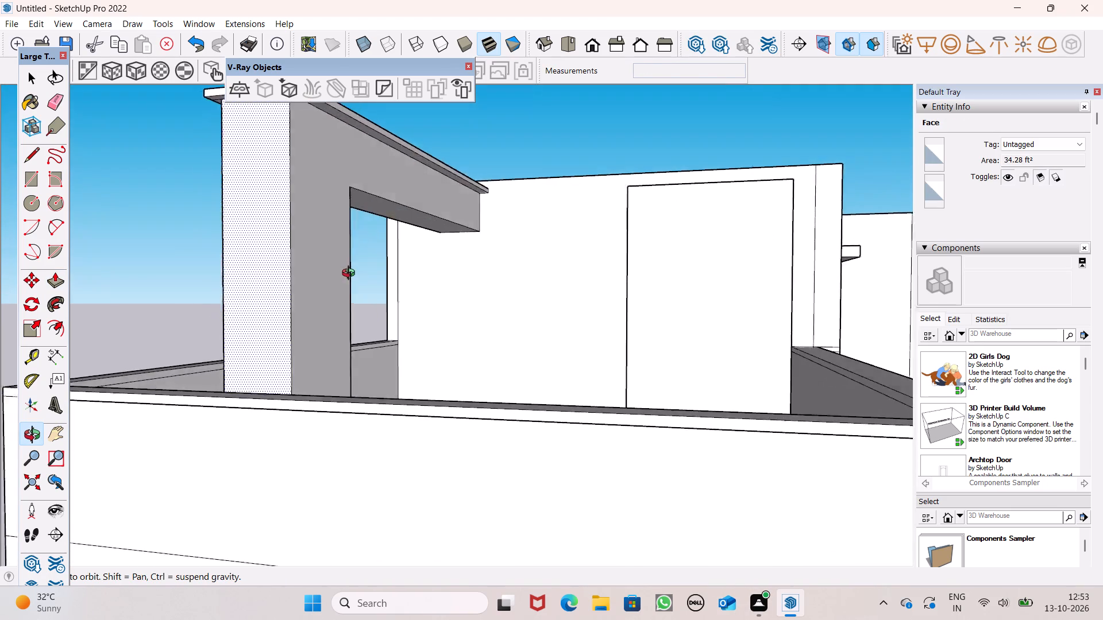
{"action": "middle_click_drag", "start_coordinate": [351, 274], "coordinate": [373, 325]}
{"action": "scroll", "coordinate": [373, 324], "scroll_direction": "down", "scroll_amount": 1}
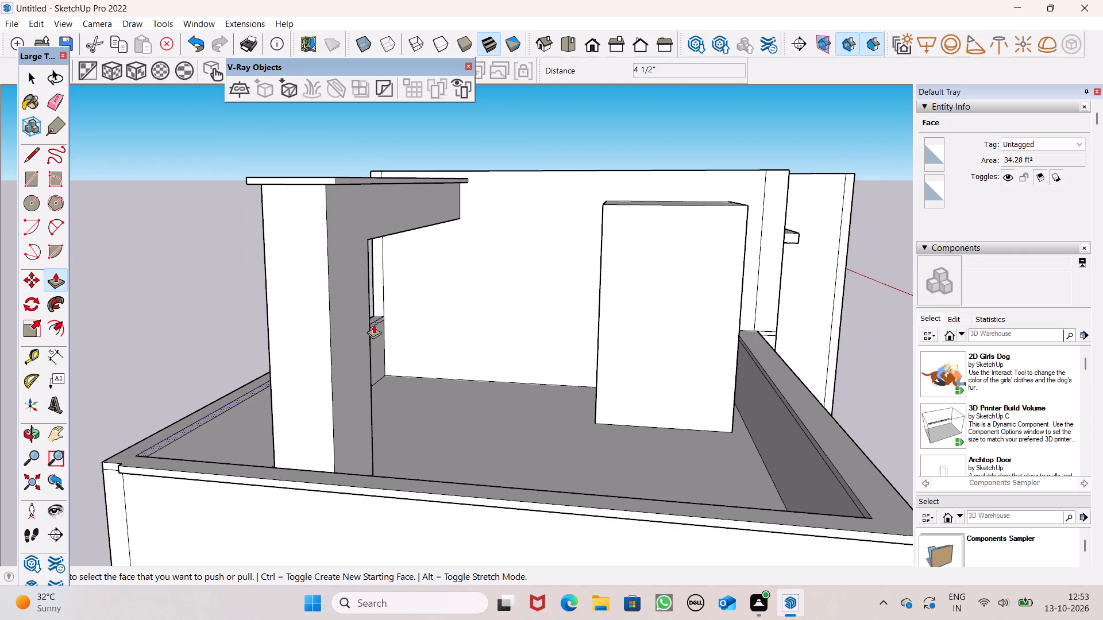
{"action": "scroll", "coordinate": [373, 324], "scroll_direction": "down", "scroll_amount": 4}
{"action": "middle_click_drag", "start_coordinate": [401, 359], "coordinate": [311, 437]}
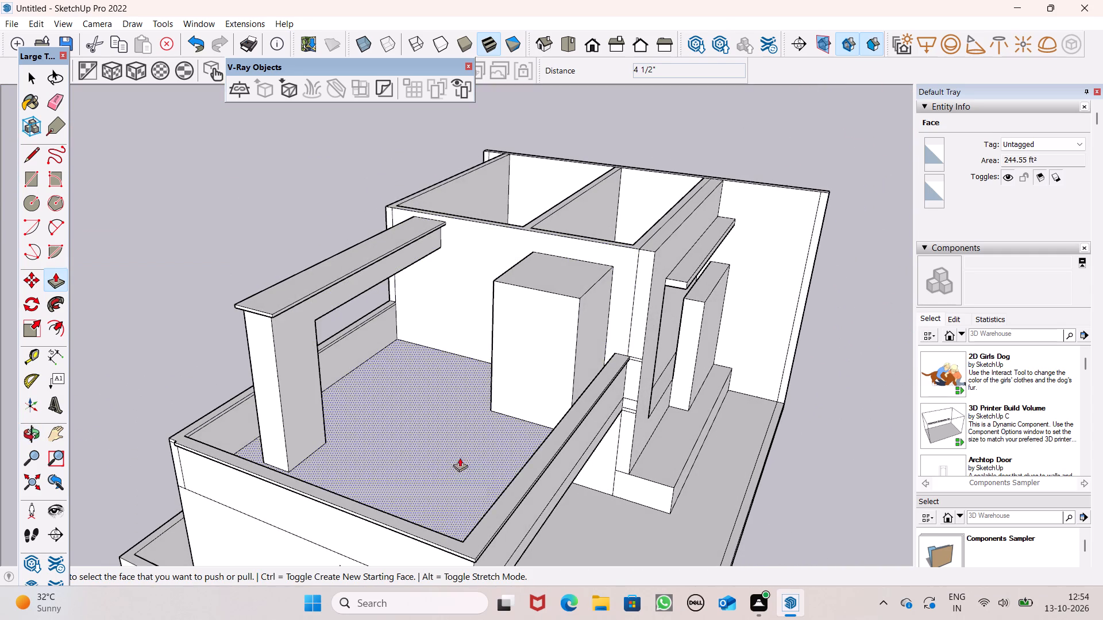
{"action": "scroll", "coordinate": [508, 346], "scroll_direction": "down", "scroll_amount": 2}
{"action": "scroll", "coordinate": [551, 427], "scroll_direction": "up", "scroll_amount": 1}
{"action": "middle_click_drag", "start_coordinate": [551, 427], "coordinate": [427, 492]}
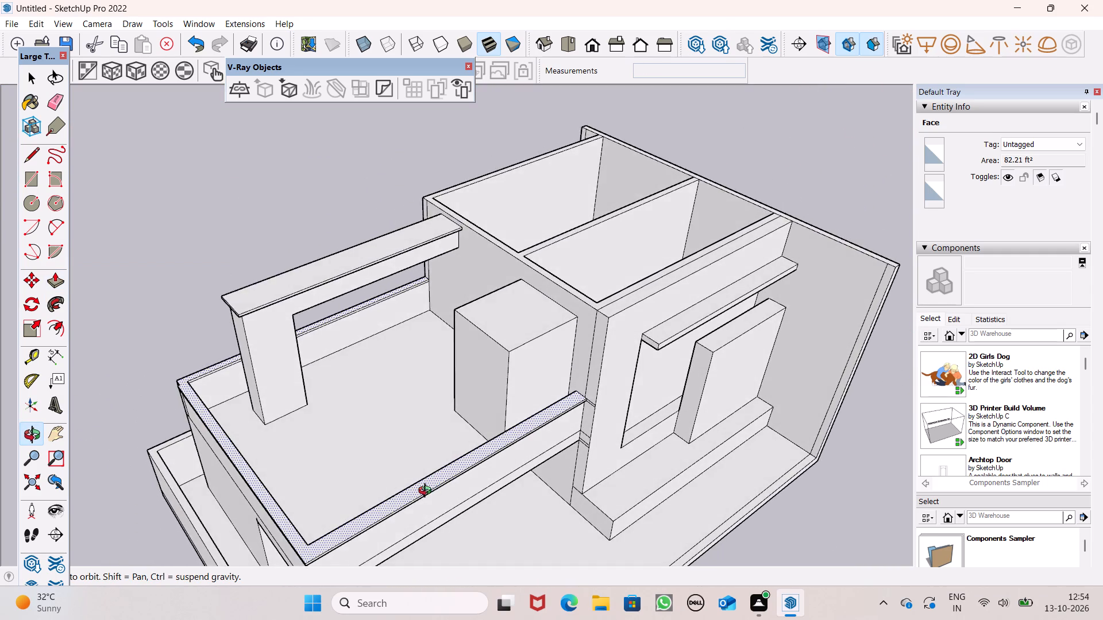
{"action": "middle_click_drag", "start_coordinate": [427, 492], "coordinate": [624, 418]}
{"action": "middle_click_drag", "start_coordinate": [522, 354], "coordinate": [633, 345]}
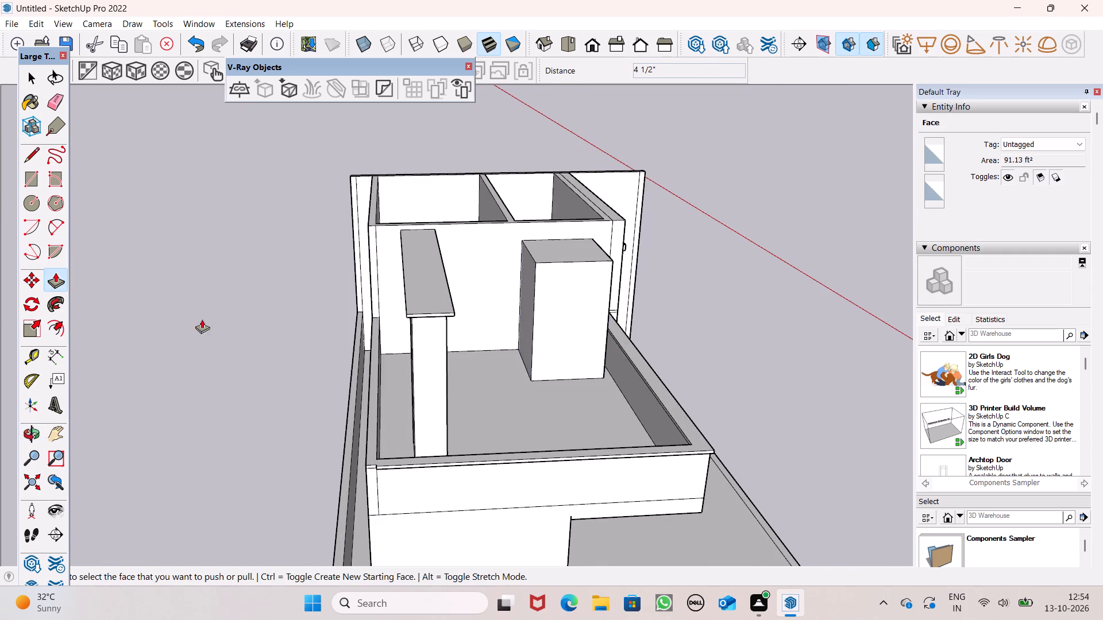
Widen the terrace roof block by pulling its beam-facing side about 4' 1" towards the beam.
{"action": "left_click", "coordinate": [53, 277]}
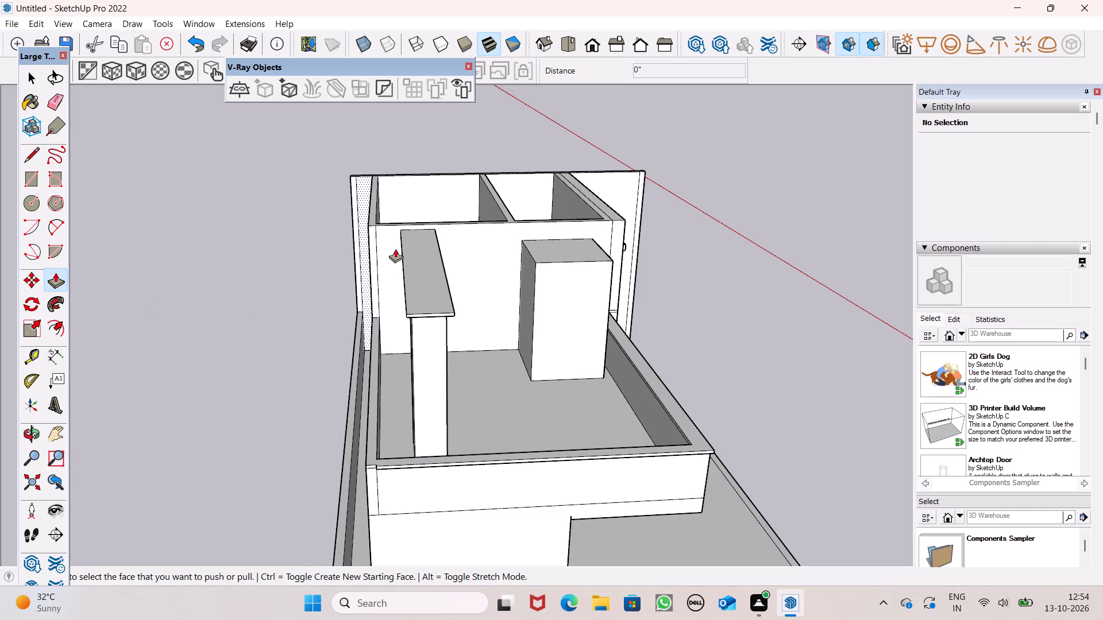
{"action": "scroll", "coordinate": [395, 249], "scroll_direction": "up", "scroll_amount": 6}
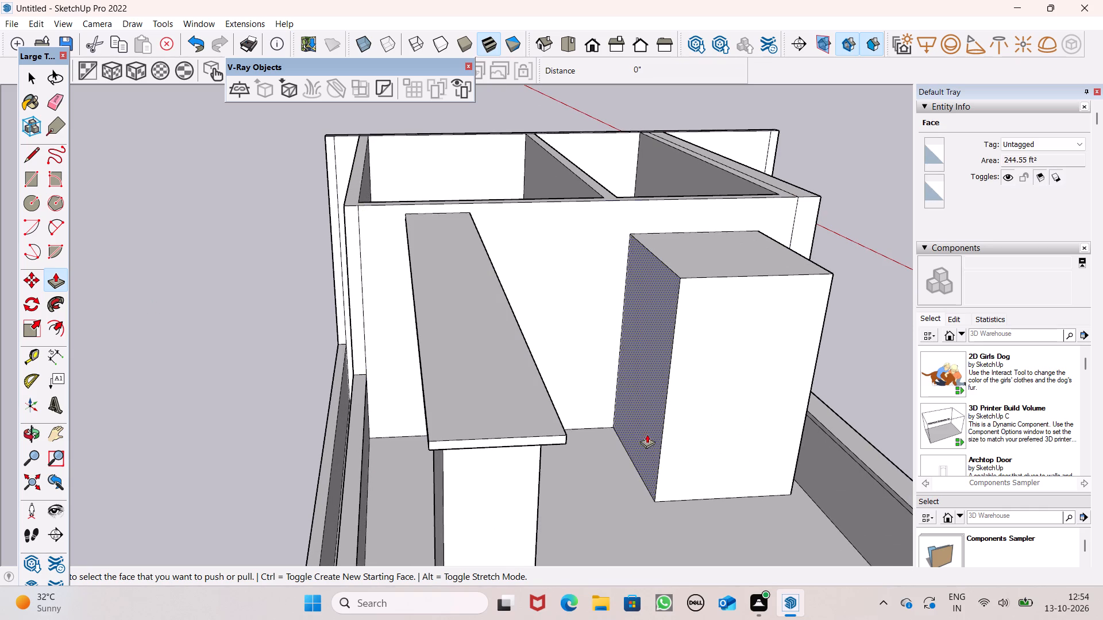
{"action": "left_click_drag", "start_coordinate": [651, 389], "coordinate": [580, 414]}
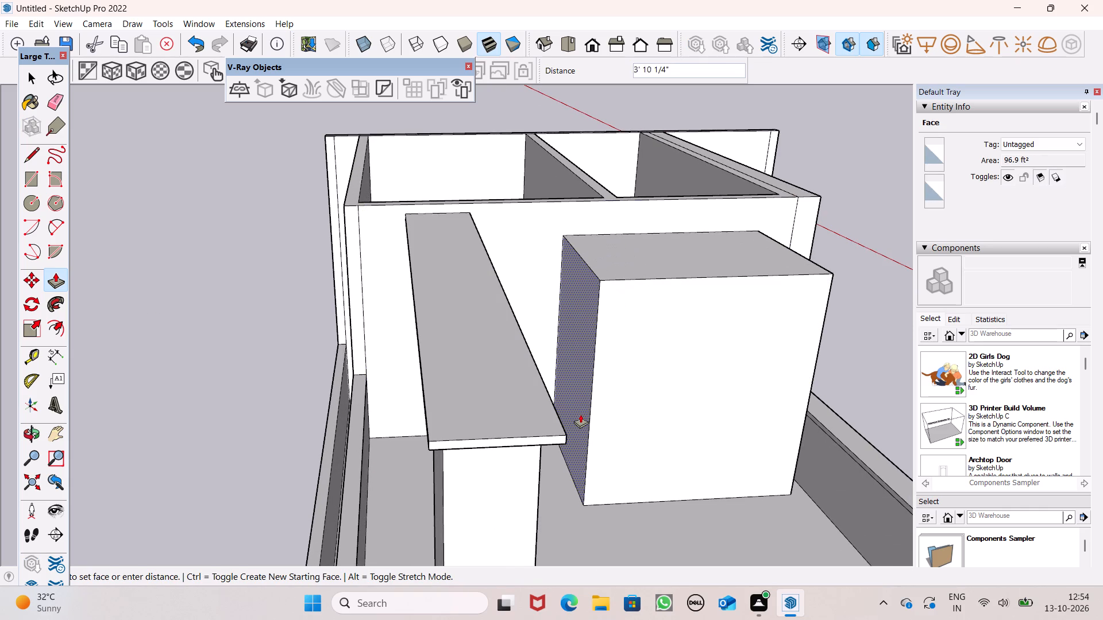
{"action": "left_click_drag", "start_coordinate": [580, 414], "coordinate": [576, 418]}
{"action": "scroll", "coordinate": [308, 324], "scroll_direction": "down", "scroll_amount": 2}
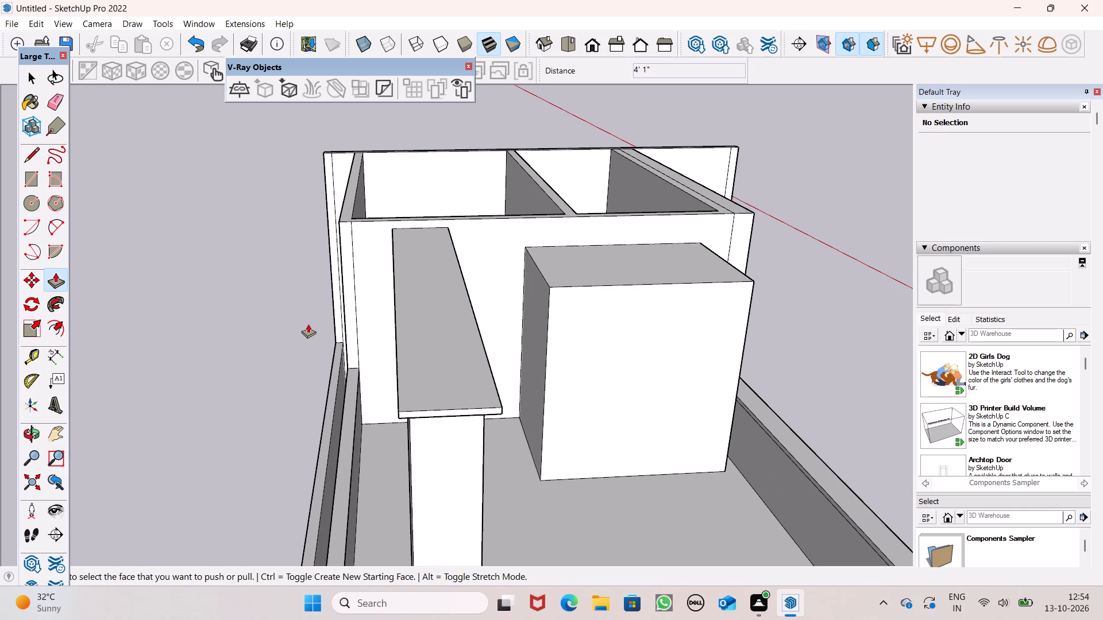
{"action": "key", "text": "space"}
{"action": "scroll", "coordinate": [191, 356], "scroll_direction": "down", "scroll_amount": 1}
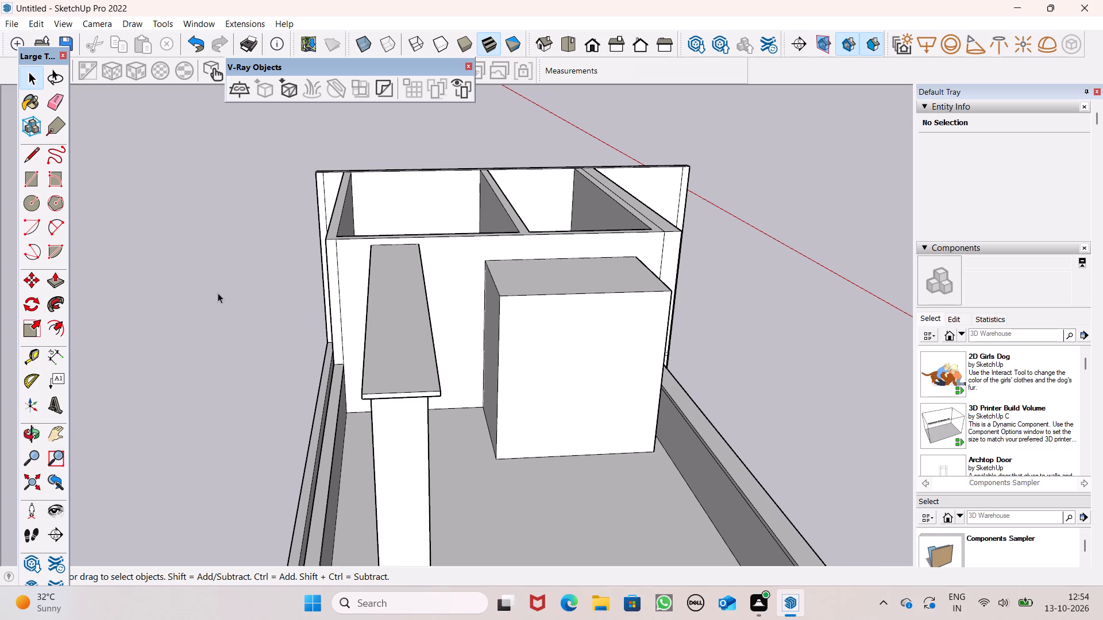
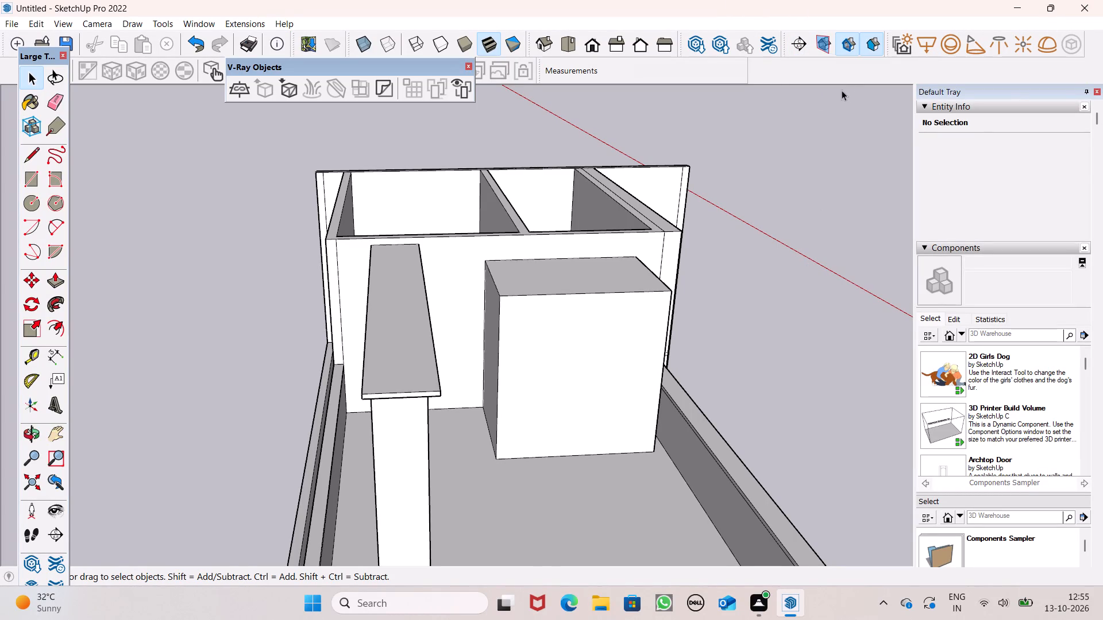
Examine the roof terrace, its roof block, the pillar-and-beam frame and the upper storey from several angles.
{"action": "scroll", "coordinate": [718, 145], "scroll_direction": "down", "scroll_amount": 4}
{"action": "middle_click_drag", "start_coordinate": [615, 285], "coordinate": [461, 293]}
{"action": "middle_click", "coordinate": [460, 293]}
{"action": "scroll", "coordinate": [972, 192], "scroll_direction": "down", "scroll_amount": 3}
{"action": "scroll", "coordinate": [909, 137], "scroll_direction": "down", "scroll_amount": 6}
{"action": "middle_click_drag", "start_coordinate": [893, 278], "coordinate": [724, 340]}
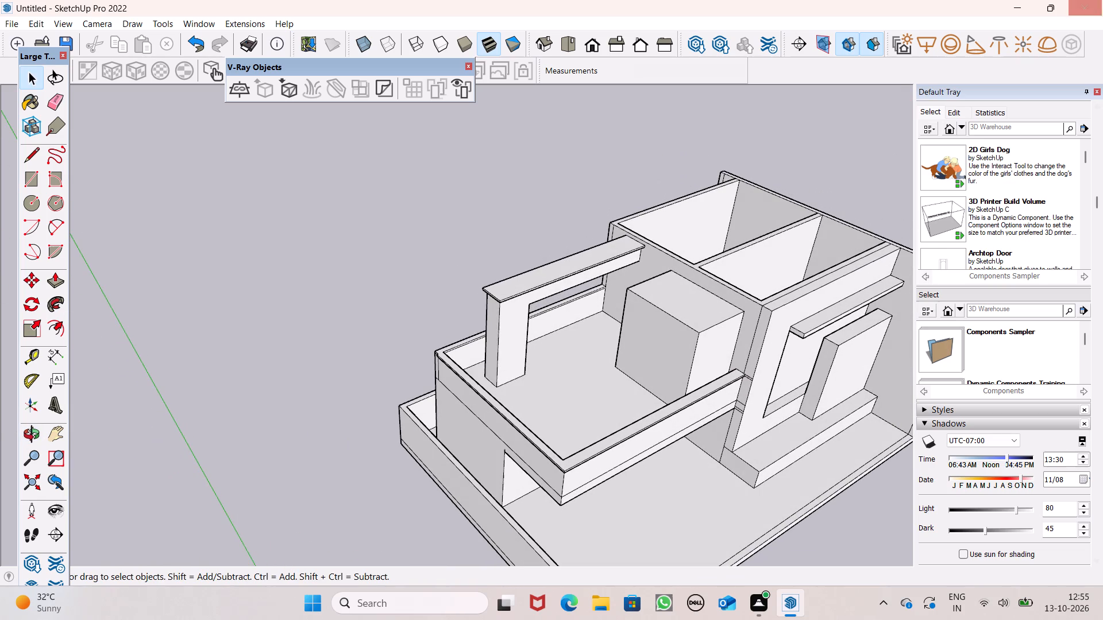
{"action": "scroll", "coordinate": [641, 204], "scroll_direction": "down", "scroll_amount": 3}
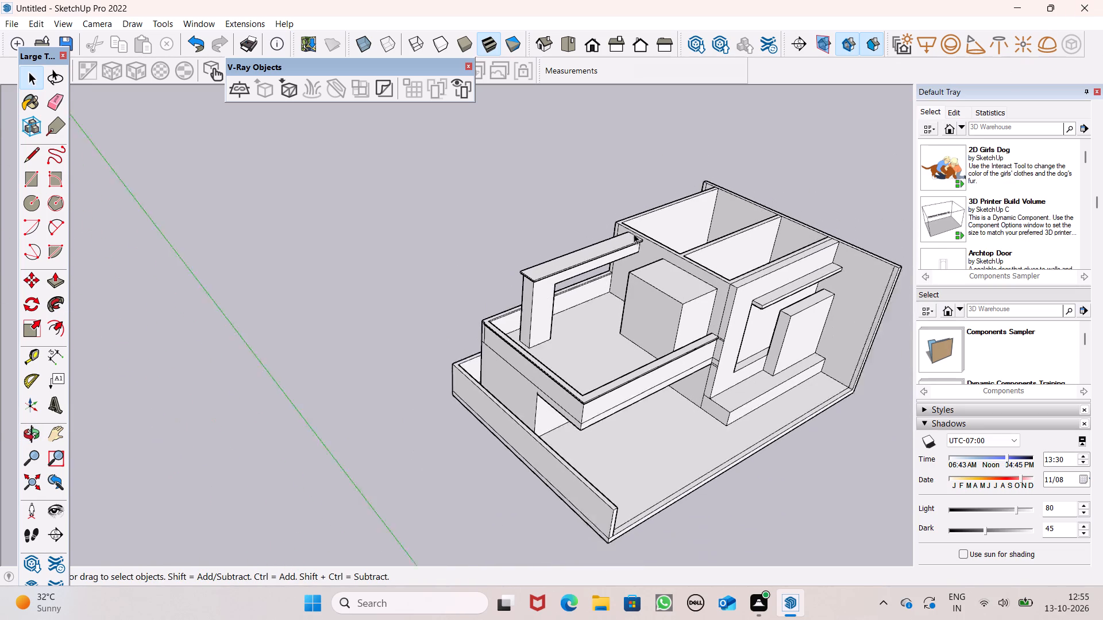
{"action": "scroll", "coordinate": [634, 234], "scroll_direction": "down", "scroll_amount": 1}
{"action": "middle_click_drag", "start_coordinate": [654, 261], "coordinate": [481, 294]}
{"action": "scroll", "coordinate": [625, 296], "scroll_direction": "up", "scroll_amount": 1}
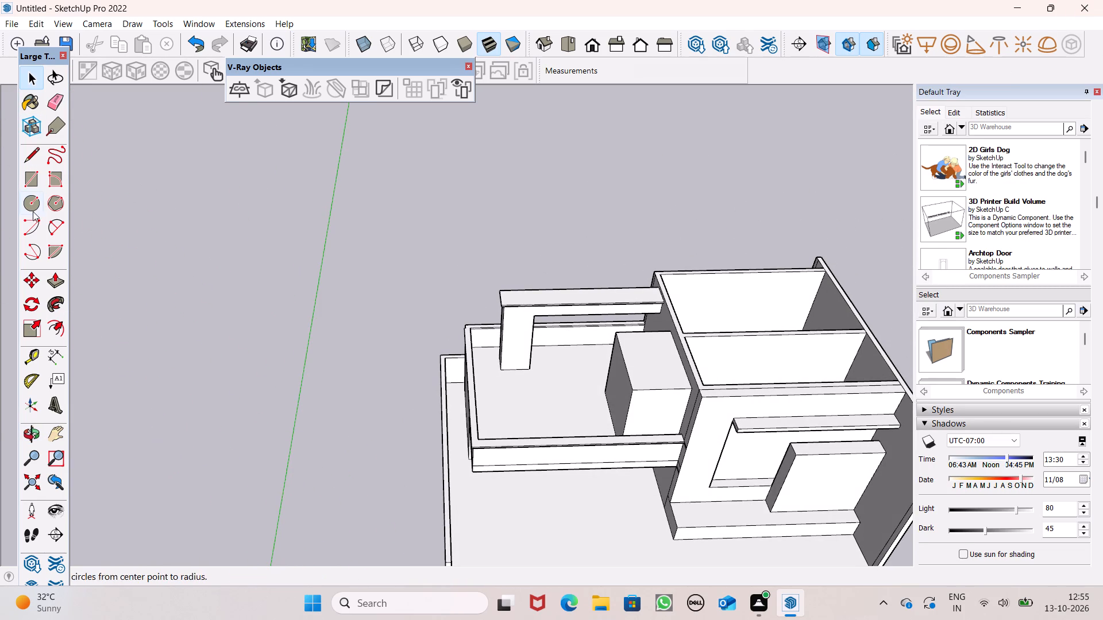
{"action": "left_click", "coordinate": [30, 186]}
{"action": "middle_click_drag", "start_coordinate": [643, 423], "coordinate": [649, 541]}
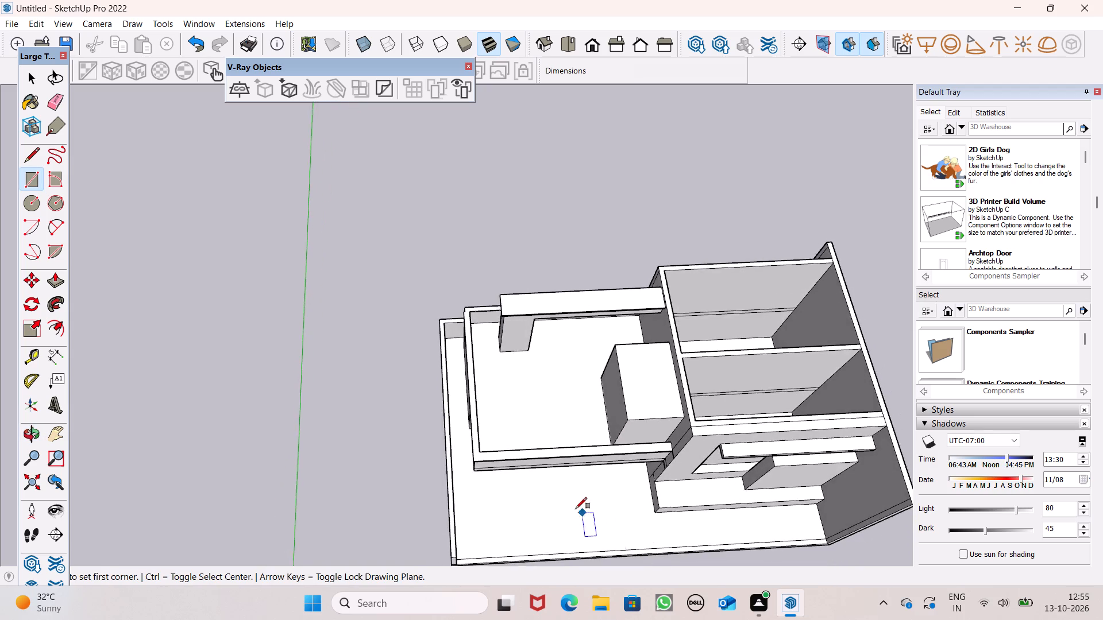
{"action": "scroll", "coordinate": [576, 509], "scroll_direction": "up", "scroll_amount": 7}
{"action": "scroll", "coordinate": [442, 261], "scroll_direction": "up", "scroll_amount": 4}
{"action": "scroll", "coordinate": [442, 261], "scroll_direction": "down", "scroll_amount": 2}
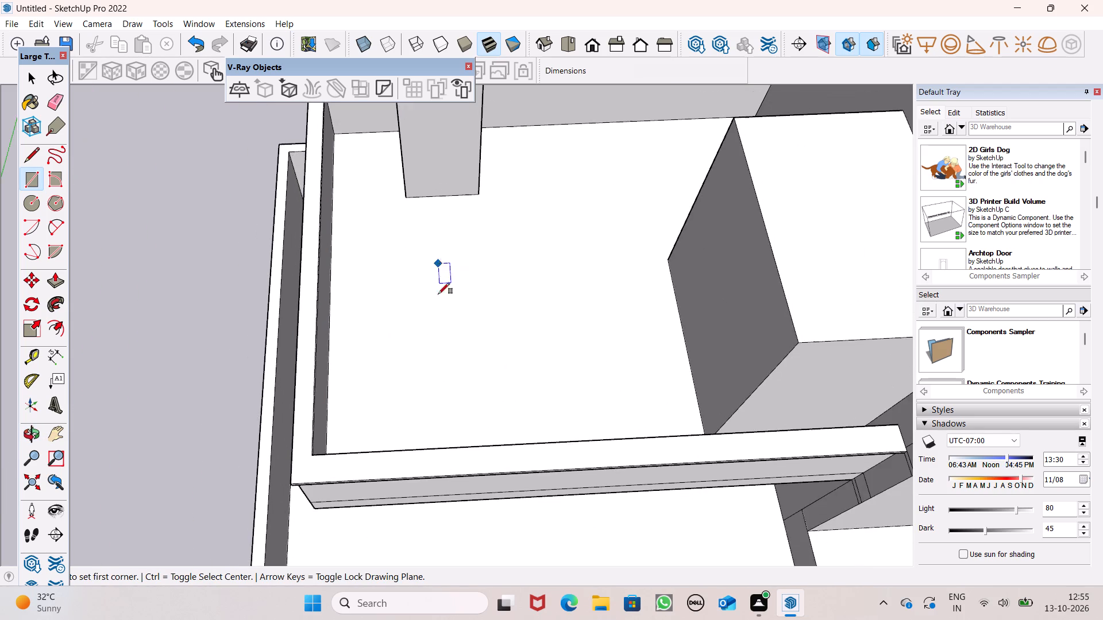
{"action": "middle_click_drag", "start_coordinate": [449, 335], "coordinate": [477, 363]}
{"action": "scroll", "coordinate": [500, 307], "scroll_direction": "down", "scroll_amount": 6}
{"action": "middle_click_drag", "start_coordinate": [489, 346], "coordinate": [500, 317]}
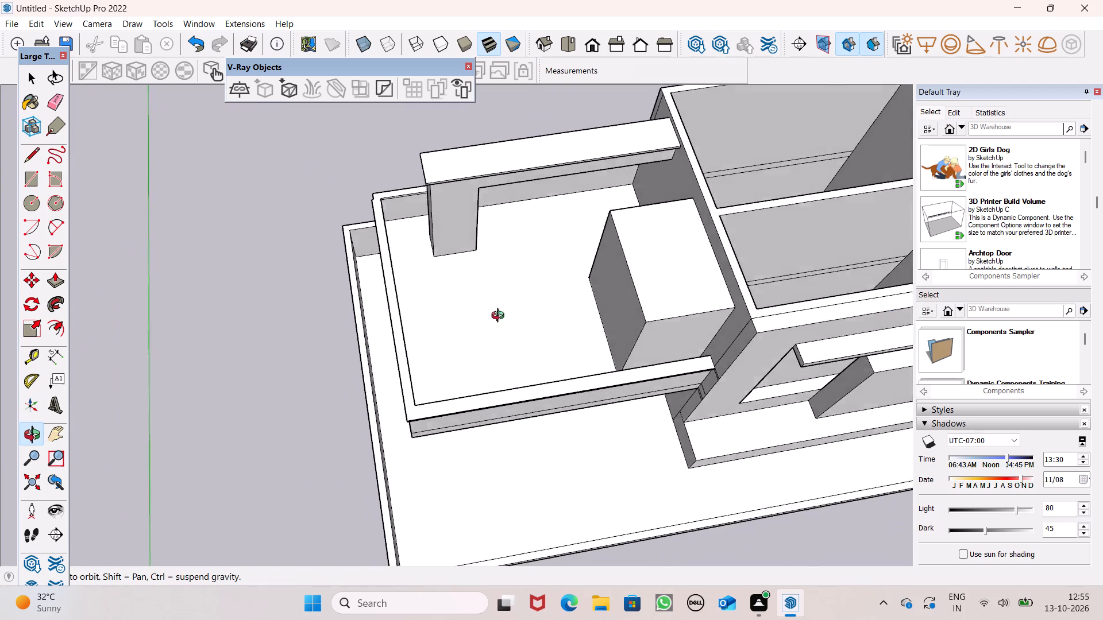
{"action": "middle_click_drag", "start_coordinate": [500, 317], "coordinate": [518, 218]}
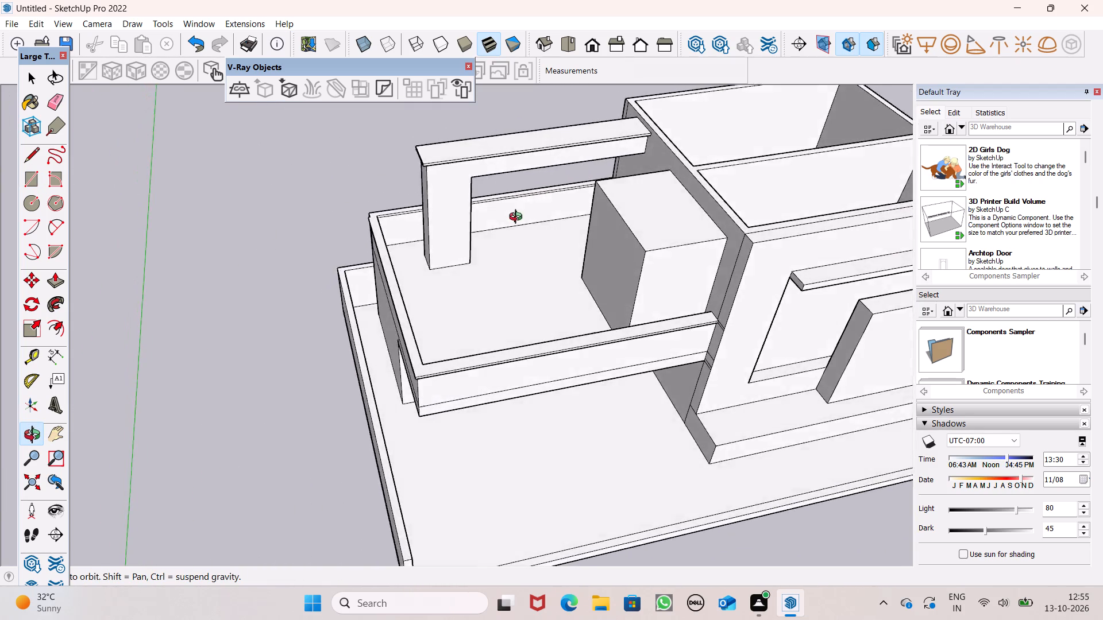
{"action": "middle_click_drag", "start_coordinate": [518, 218], "coordinate": [463, 364]}
{"action": "scroll", "coordinate": [435, 273], "scroll_direction": "up", "scroll_amount": 3}
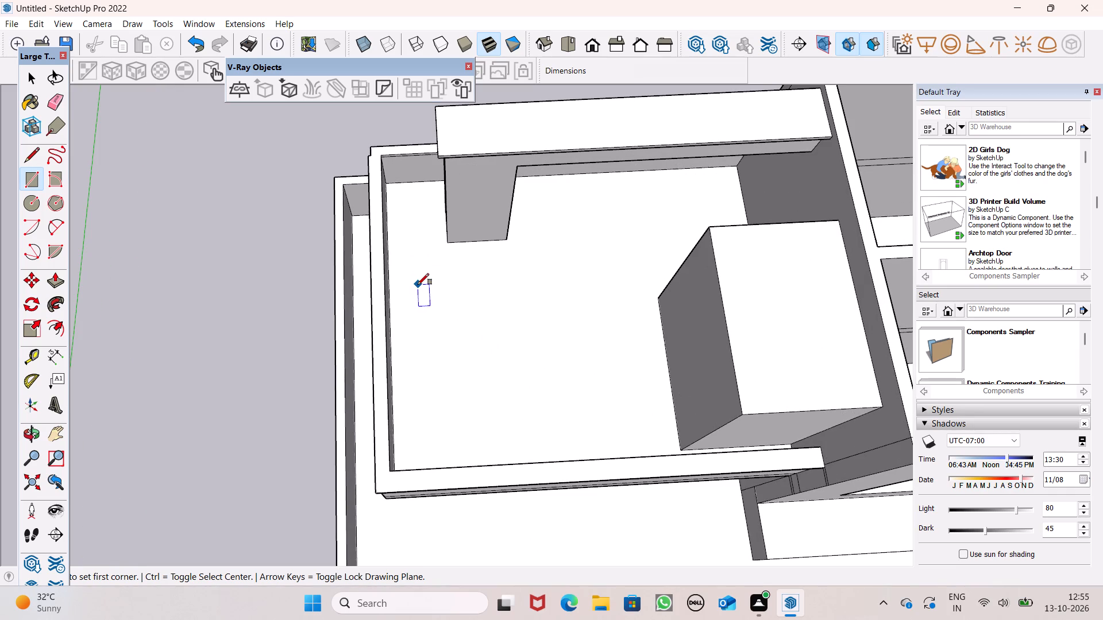
{"action": "middle_click_drag", "start_coordinate": [495, 344], "coordinate": [1010, 358]}
{"action": "scroll", "coordinate": [1009, 361], "scroll_direction": "up", "scroll_amount": 1}
{"action": "scroll", "coordinate": [624, 390], "scroll_direction": "down", "scroll_amount": 4}
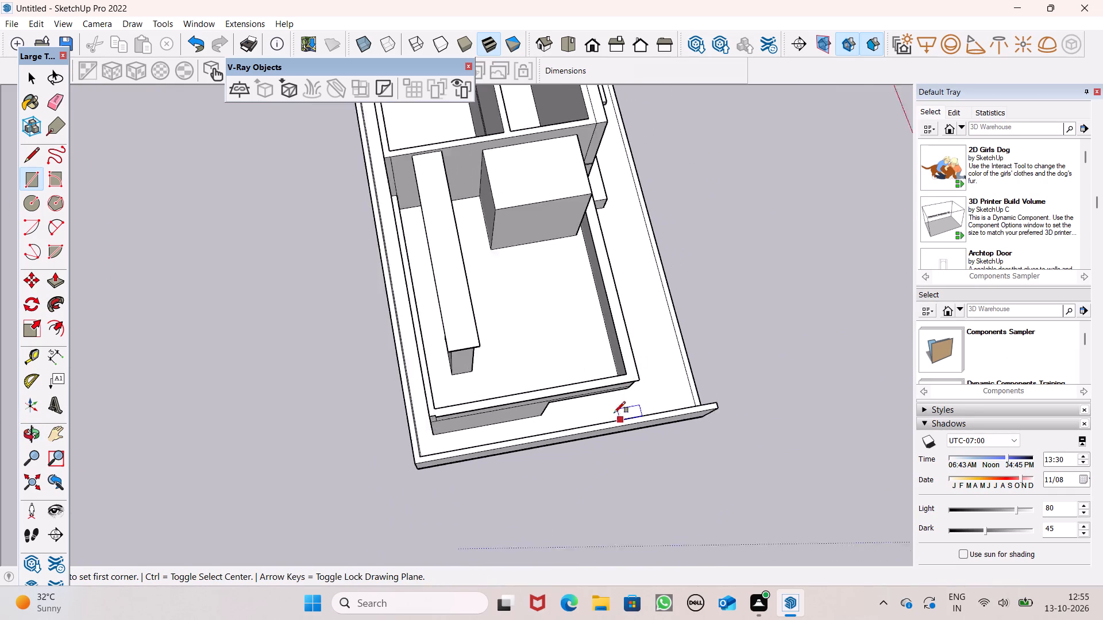
{"action": "scroll", "coordinate": [614, 413], "scroll_direction": "down", "scroll_amount": 2}
{"action": "scroll", "coordinate": [607, 343], "scroll_direction": "down", "scroll_amount": 3}
{"action": "scroll", "coordinate": [570, 192], "scroll_direction": "up", "scroll_amount": 6}
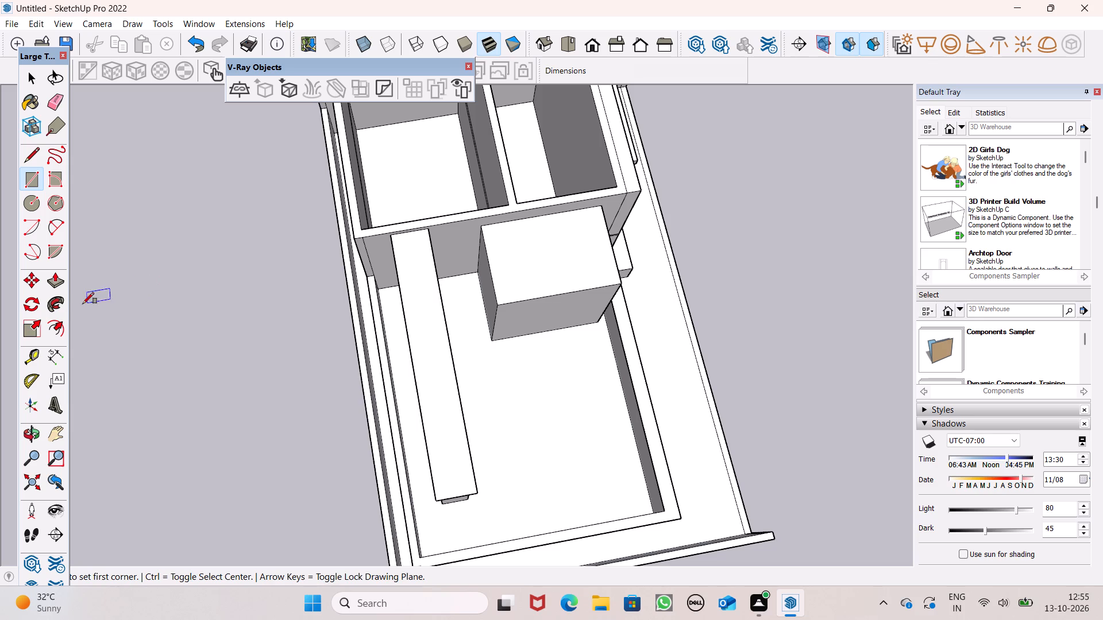
Narrow the terrace roof block by pushing its beam-facing side back, away from the beam.
{"action": "left_click", "coordinate": [59, 289]}
{"action": "left_click_drag", "start_coordinate": [487, 304], "coordinate": [511, 304]}
{"action": "double_click", "coordinate": [511, 304]}
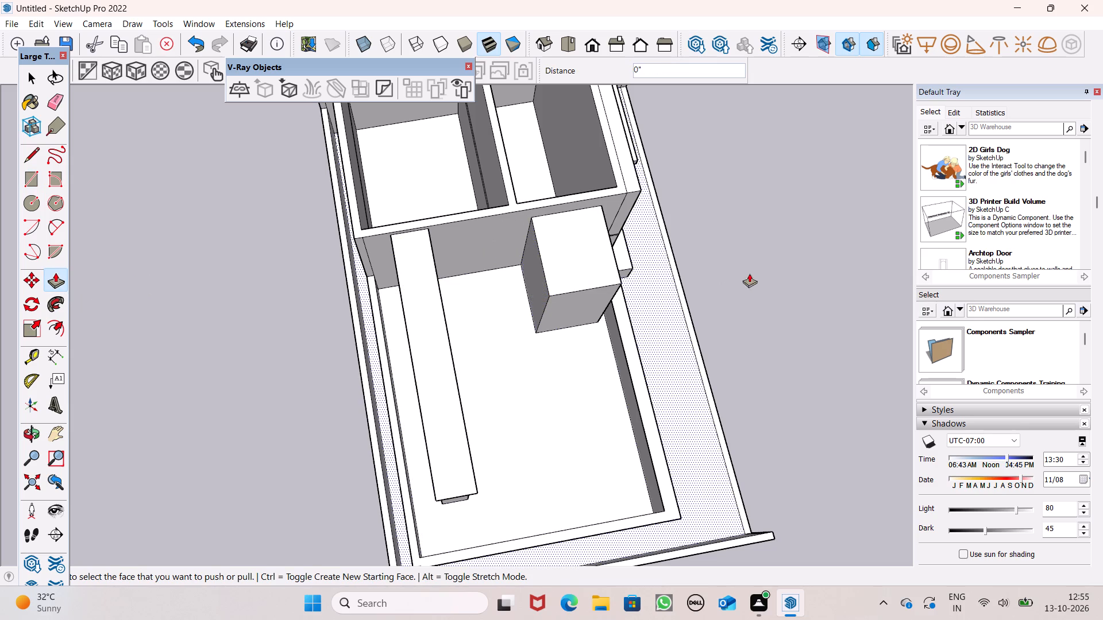
{"action": "scroll", "coordinate": [790, 269], "scroll_direction": "down", "scroll_amount": 6}
{"action": "middle_click_drag", "start_coordinate": [745, 386], "coordinate": [554, 113]}
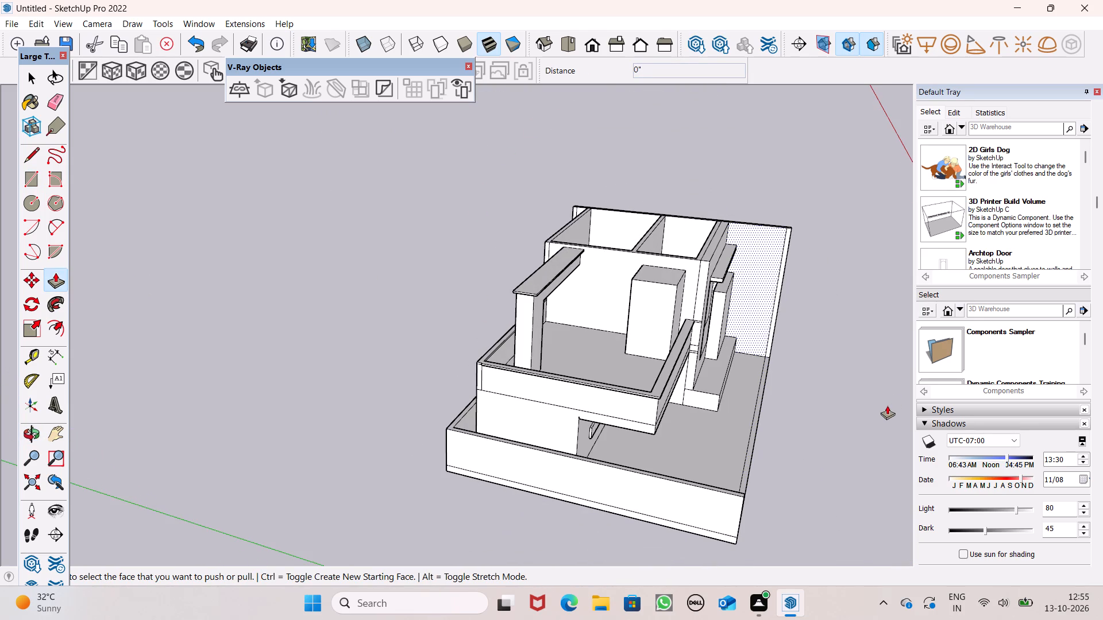
{"action": "key", "text": "space"}
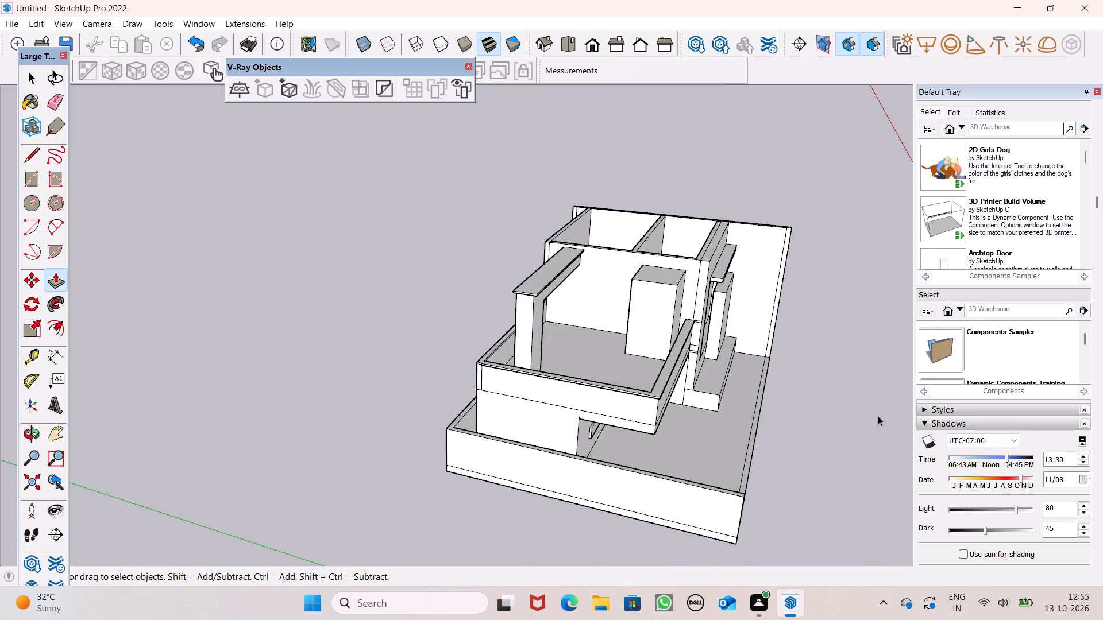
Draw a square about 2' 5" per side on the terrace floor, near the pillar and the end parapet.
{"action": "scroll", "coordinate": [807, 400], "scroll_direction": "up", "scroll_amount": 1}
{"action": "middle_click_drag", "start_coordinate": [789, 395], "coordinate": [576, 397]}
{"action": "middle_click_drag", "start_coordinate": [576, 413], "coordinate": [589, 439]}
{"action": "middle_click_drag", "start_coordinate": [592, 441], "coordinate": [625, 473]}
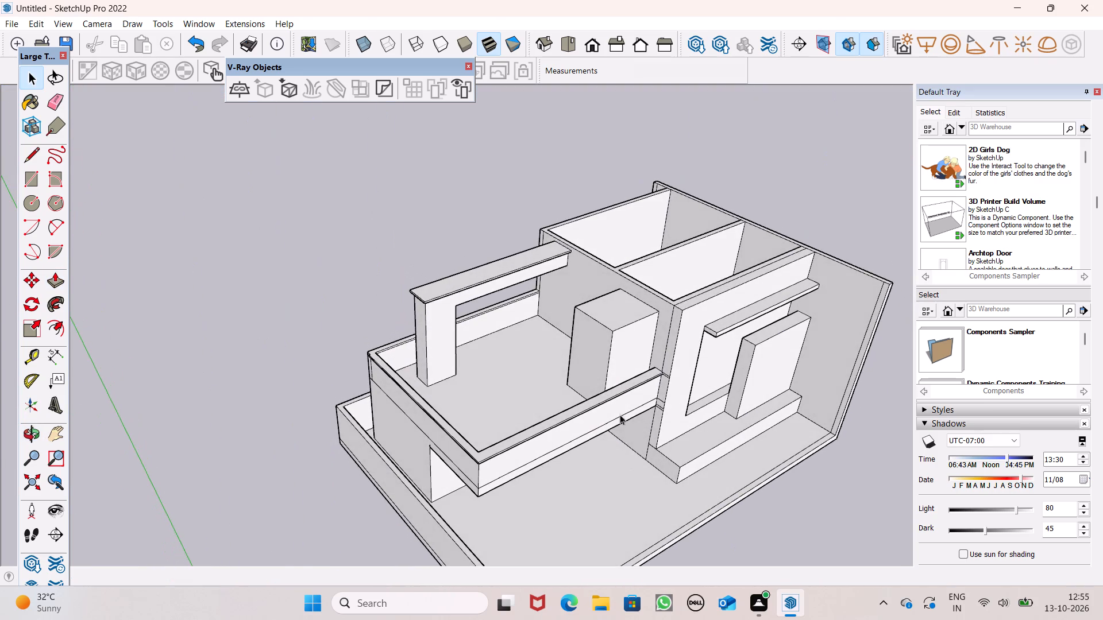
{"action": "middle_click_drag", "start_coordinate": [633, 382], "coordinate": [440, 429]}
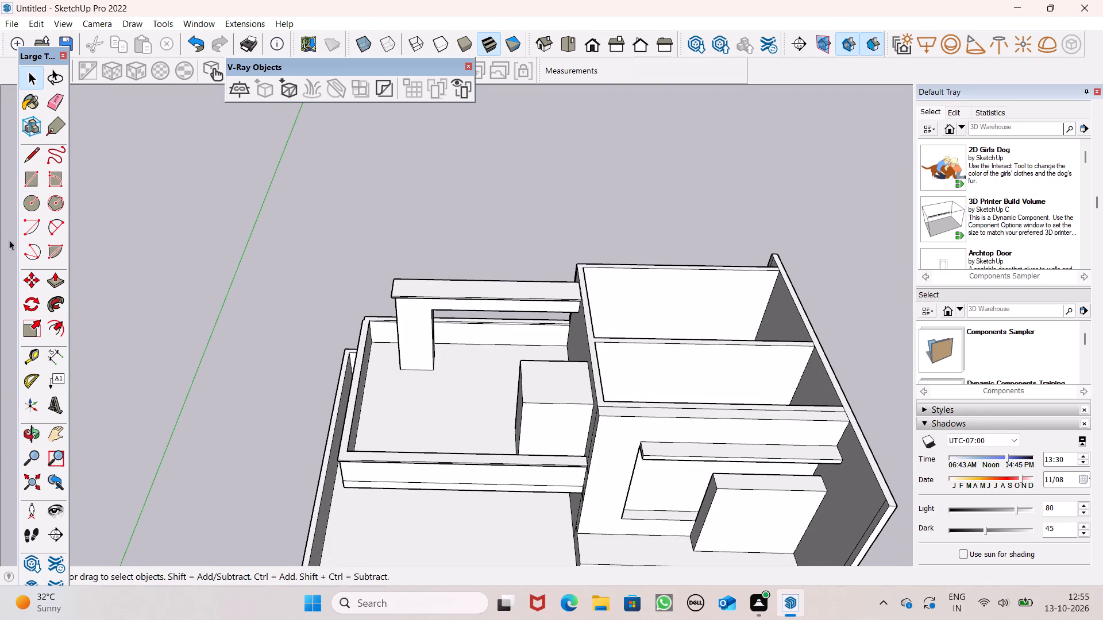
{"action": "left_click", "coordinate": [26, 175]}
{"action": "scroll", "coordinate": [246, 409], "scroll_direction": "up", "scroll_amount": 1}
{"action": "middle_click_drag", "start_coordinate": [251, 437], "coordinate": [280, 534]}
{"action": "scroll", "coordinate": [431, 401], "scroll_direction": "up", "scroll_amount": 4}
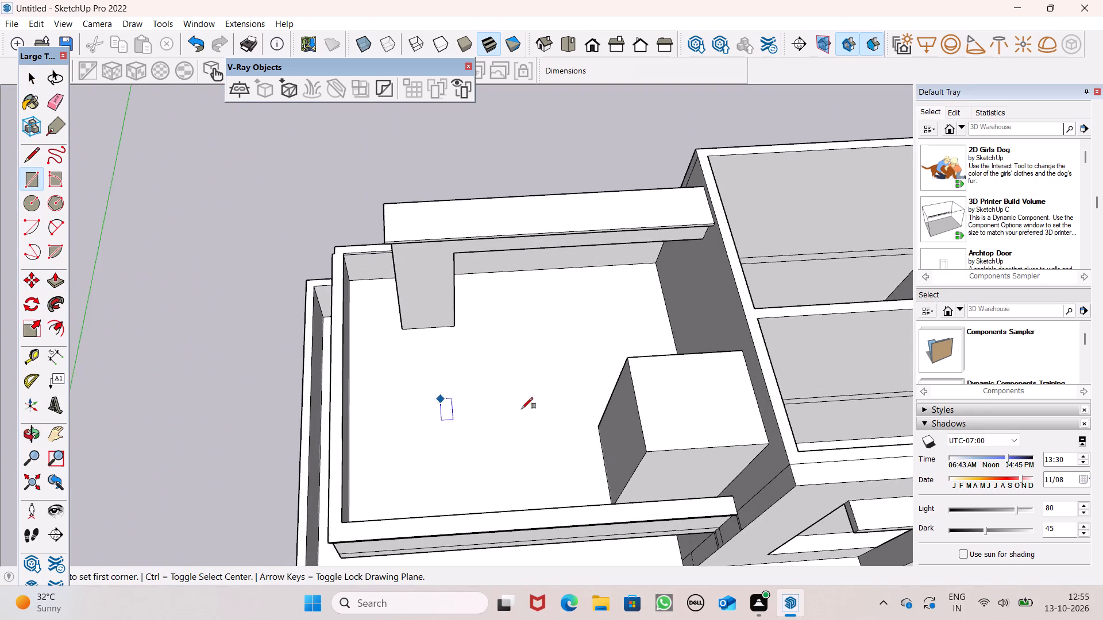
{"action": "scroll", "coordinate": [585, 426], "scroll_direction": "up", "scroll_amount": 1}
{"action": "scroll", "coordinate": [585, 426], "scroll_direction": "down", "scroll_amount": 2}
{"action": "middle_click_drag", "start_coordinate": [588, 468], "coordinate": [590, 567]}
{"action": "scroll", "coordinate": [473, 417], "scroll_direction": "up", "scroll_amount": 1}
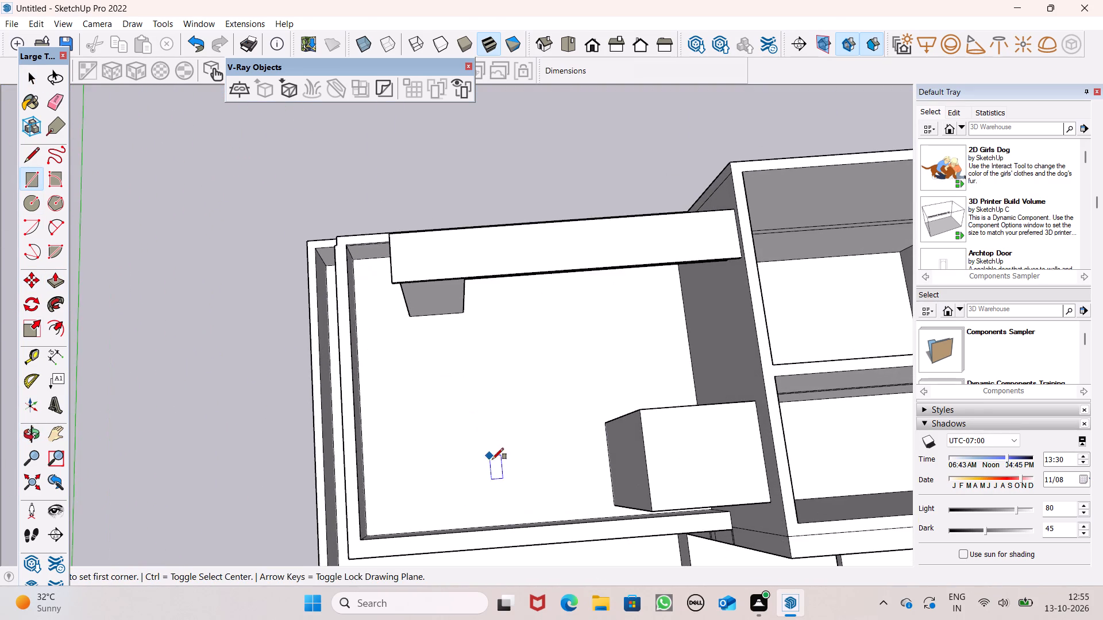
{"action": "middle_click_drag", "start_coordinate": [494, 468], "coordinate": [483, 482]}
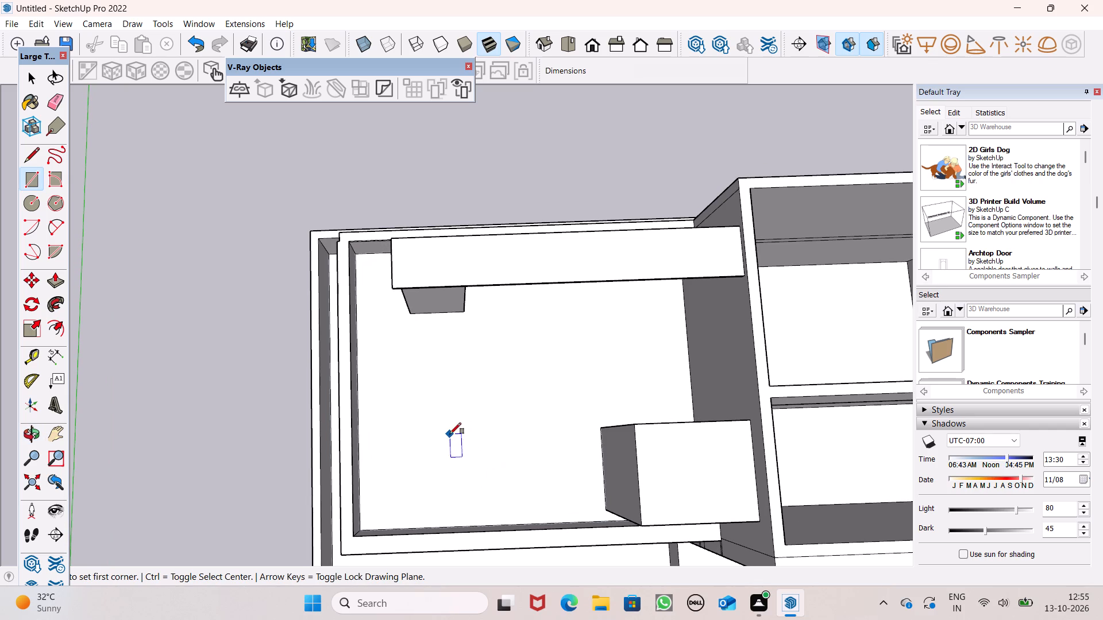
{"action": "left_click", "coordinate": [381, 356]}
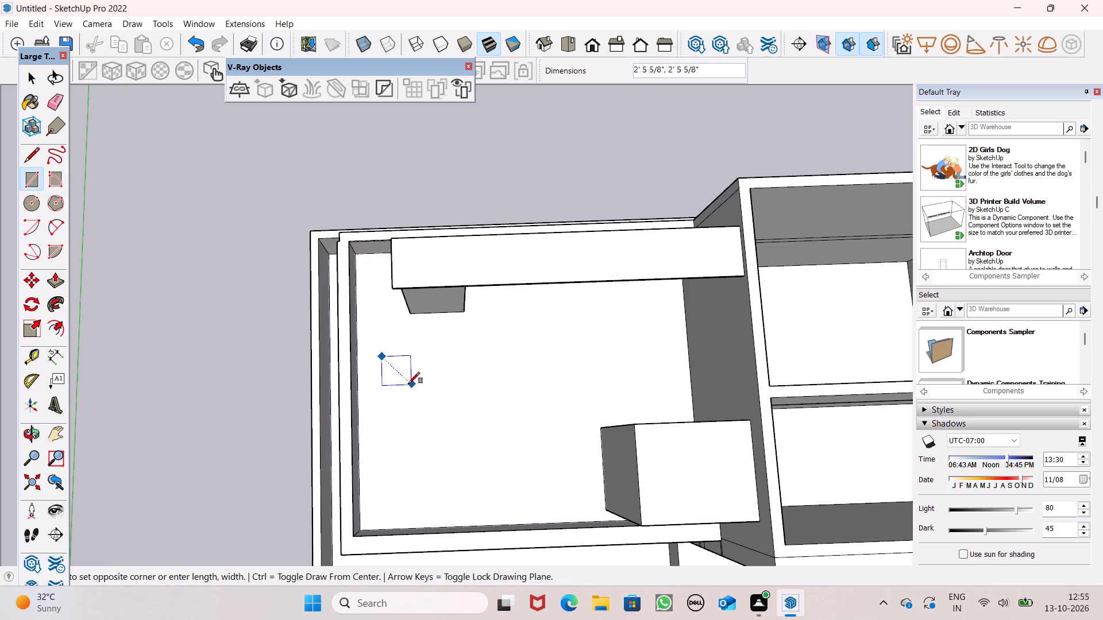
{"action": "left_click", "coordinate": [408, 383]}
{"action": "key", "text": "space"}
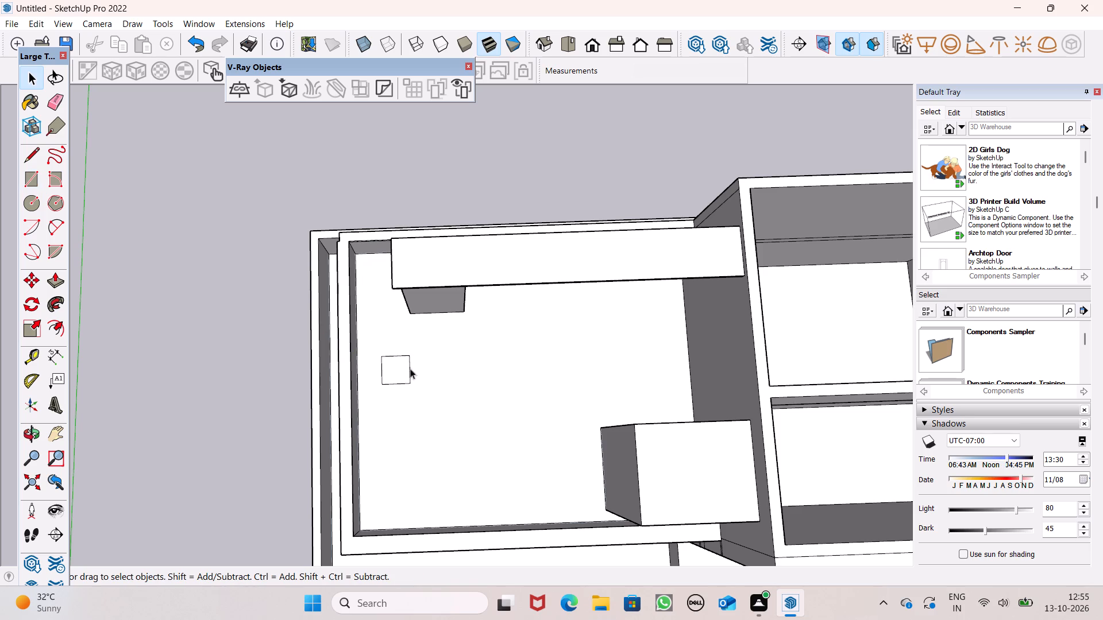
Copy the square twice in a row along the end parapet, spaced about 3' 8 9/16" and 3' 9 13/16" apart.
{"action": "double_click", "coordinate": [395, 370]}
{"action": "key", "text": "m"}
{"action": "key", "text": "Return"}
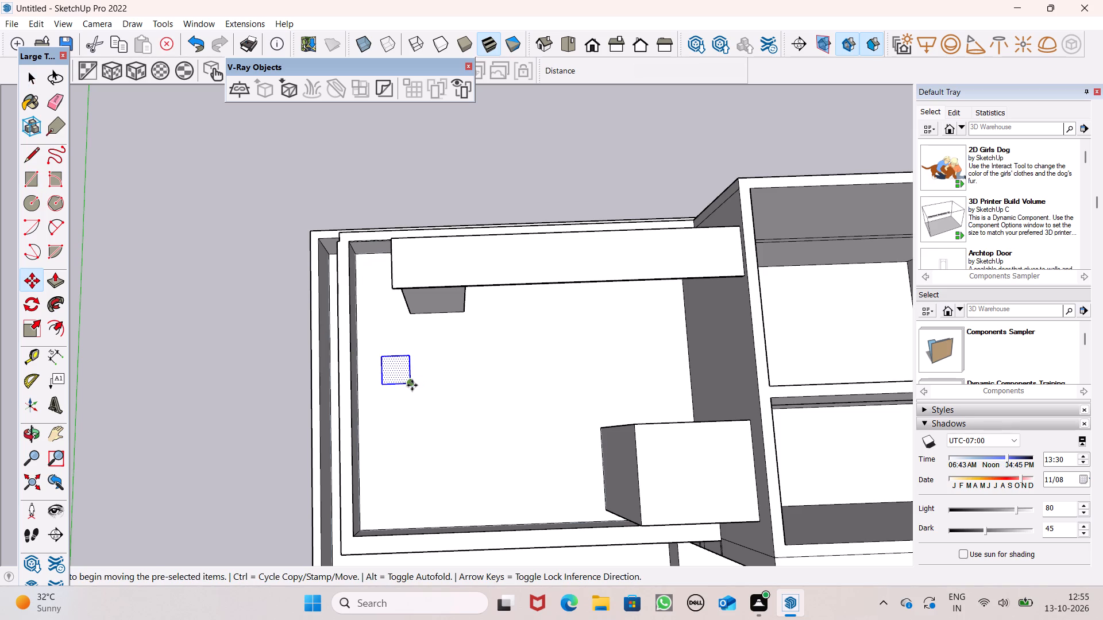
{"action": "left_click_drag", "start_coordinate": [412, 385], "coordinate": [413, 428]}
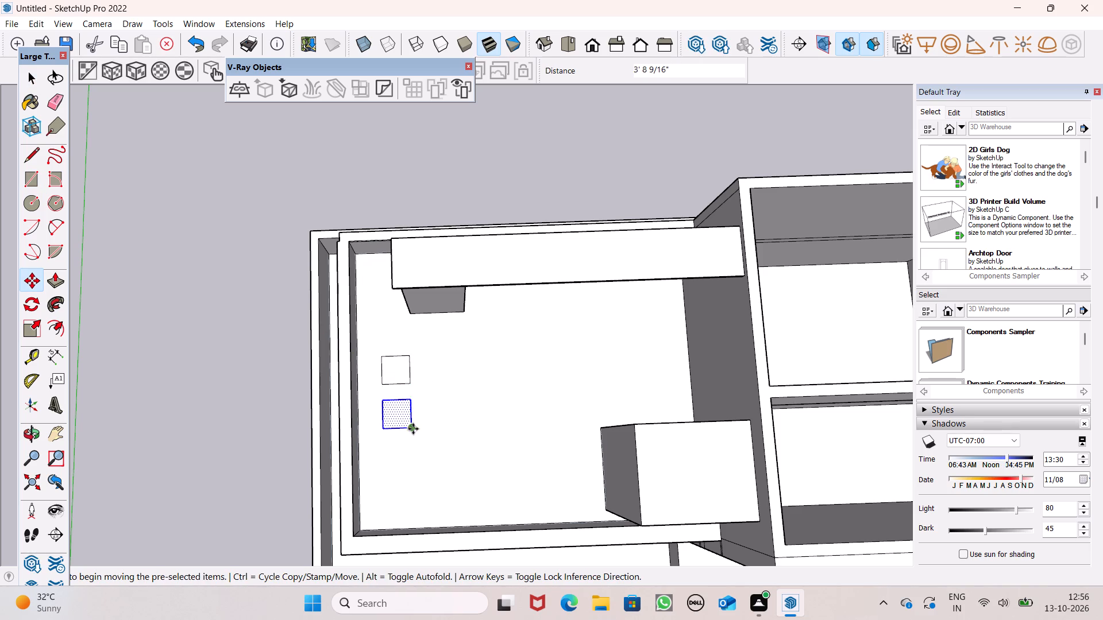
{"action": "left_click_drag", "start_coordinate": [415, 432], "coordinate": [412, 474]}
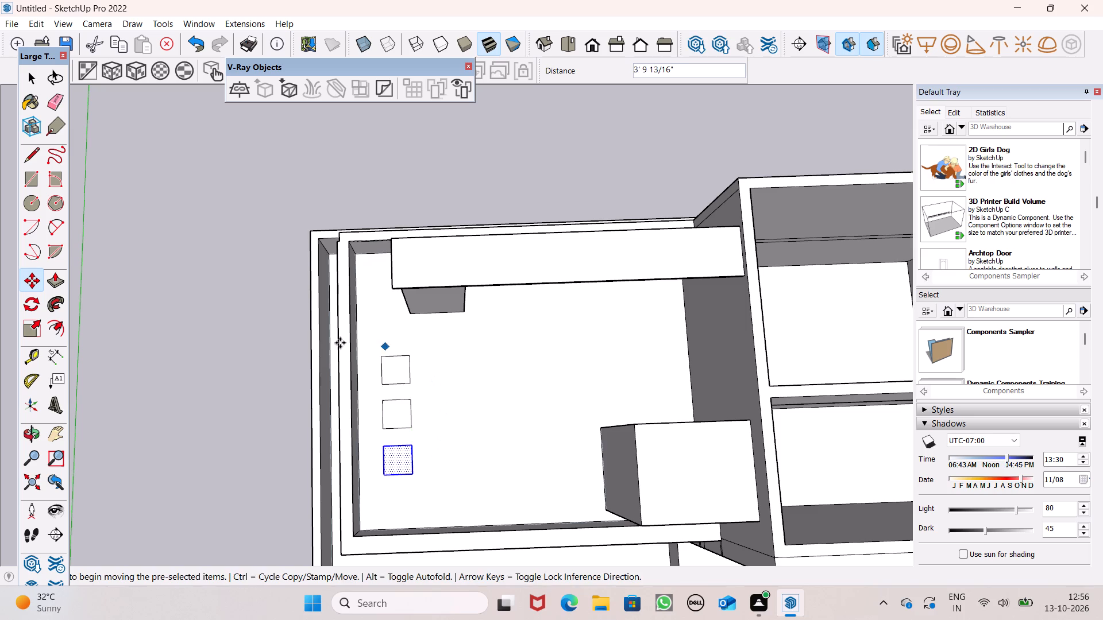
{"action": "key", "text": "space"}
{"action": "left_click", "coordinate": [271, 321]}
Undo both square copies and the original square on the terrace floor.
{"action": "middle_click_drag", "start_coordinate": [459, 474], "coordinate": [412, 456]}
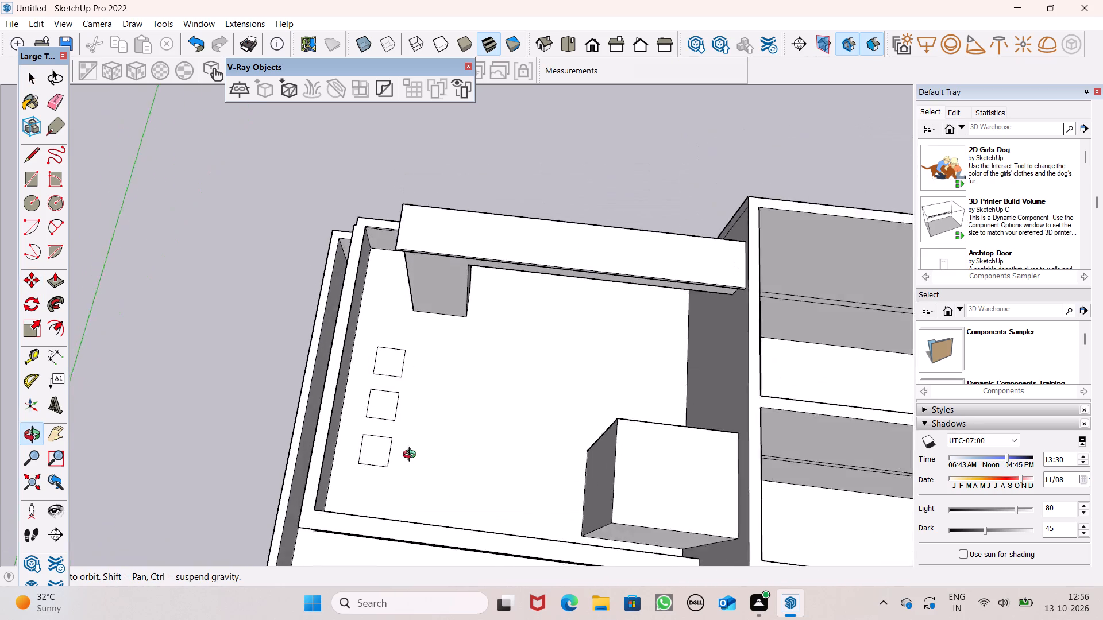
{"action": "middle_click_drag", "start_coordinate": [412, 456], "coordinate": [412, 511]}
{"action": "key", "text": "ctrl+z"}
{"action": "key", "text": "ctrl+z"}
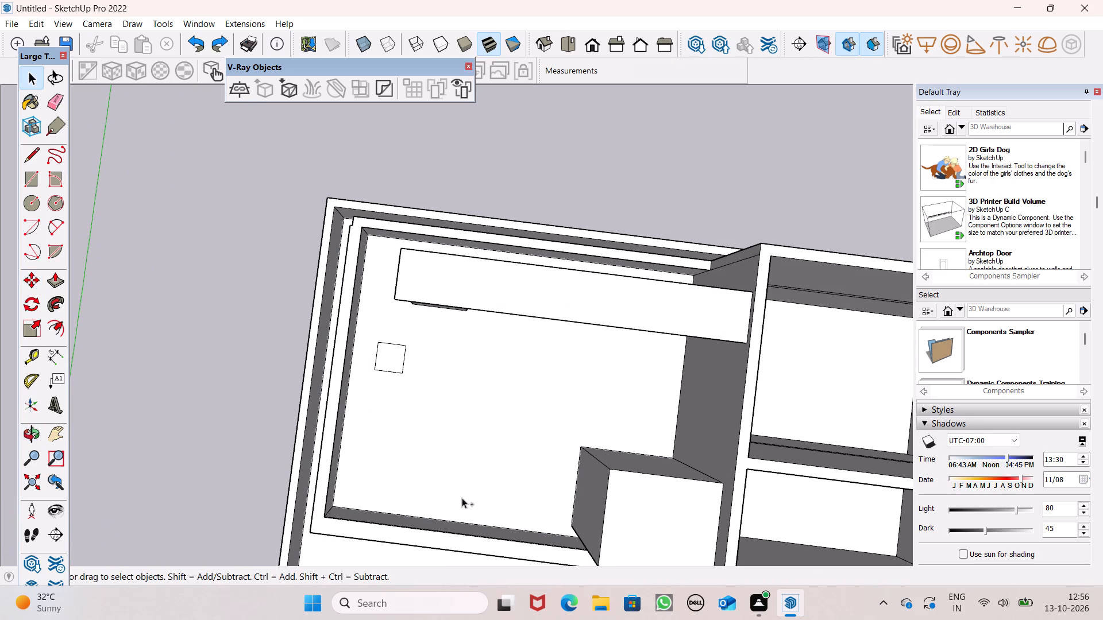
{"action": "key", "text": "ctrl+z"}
Draw a smaller square about 1' 9 7/16" per side on the terrace floor, near the pillar and the end parapet.
{"action": "middle_click_drag", "start_coordinate": [583, 498], "coordinate": [622, 510]}
{"action": "scroll", "coordinate": [616, 505], "scroll_direction": "up", "scroll_amount": 1}
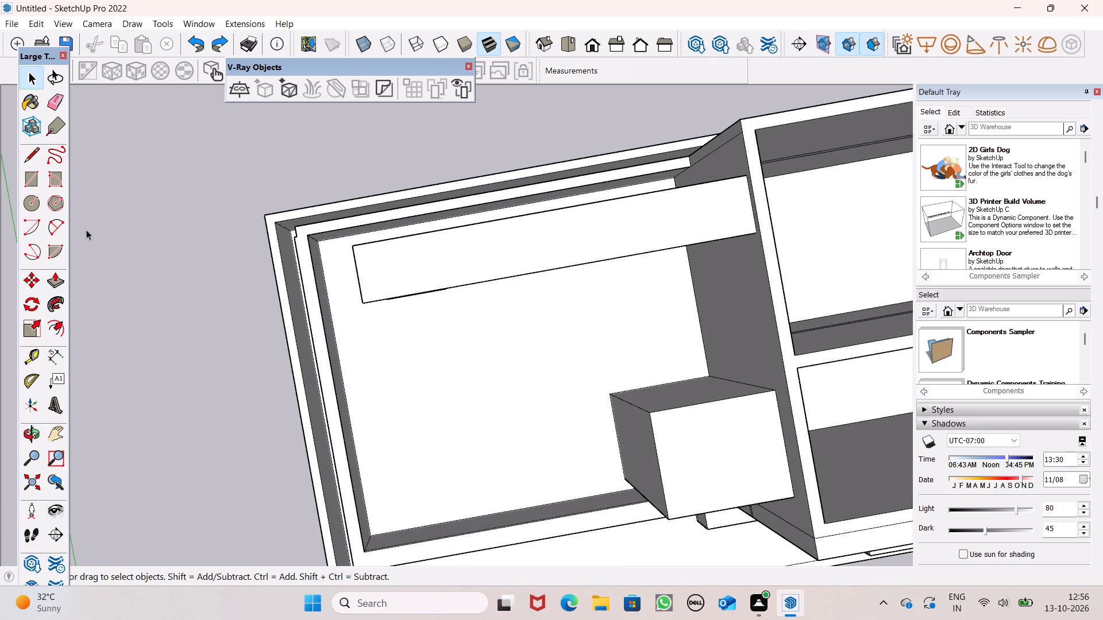
{"action": "left_click", "coordinate": [32, 184]}
{"action": "middle_click_drag", "start_coordinate": [608, 499], "coordinate": [427, 431]}
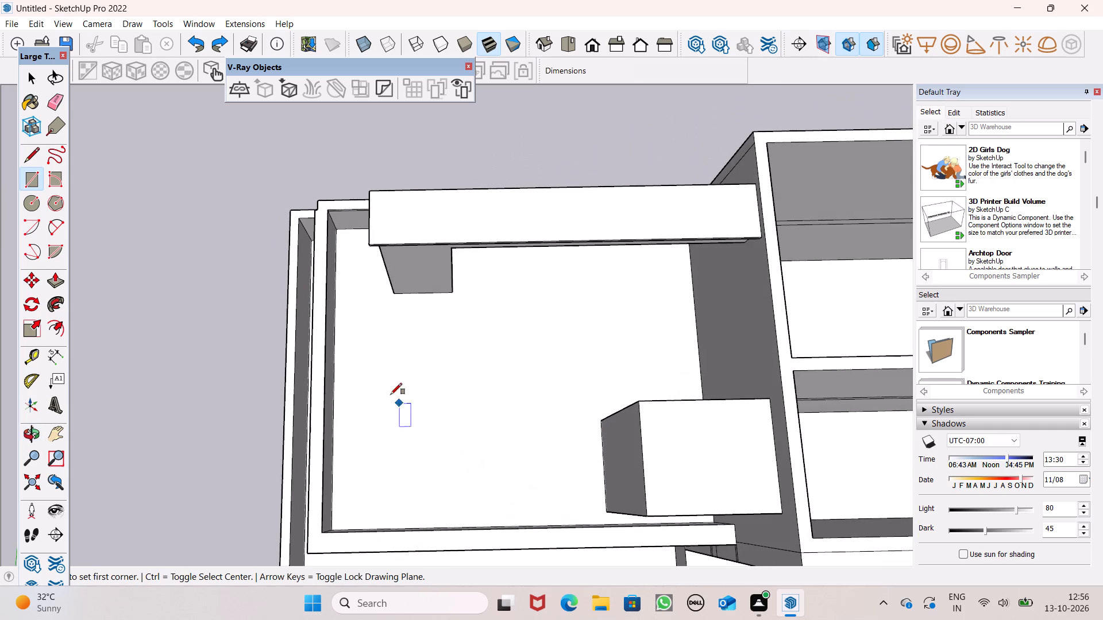
{"action": "scroll", "coordinate": [358, 348], "scroll_direction": "up", "scroll_amount": 4}
{"action": "left_click", "coordinate": [349, 303]}
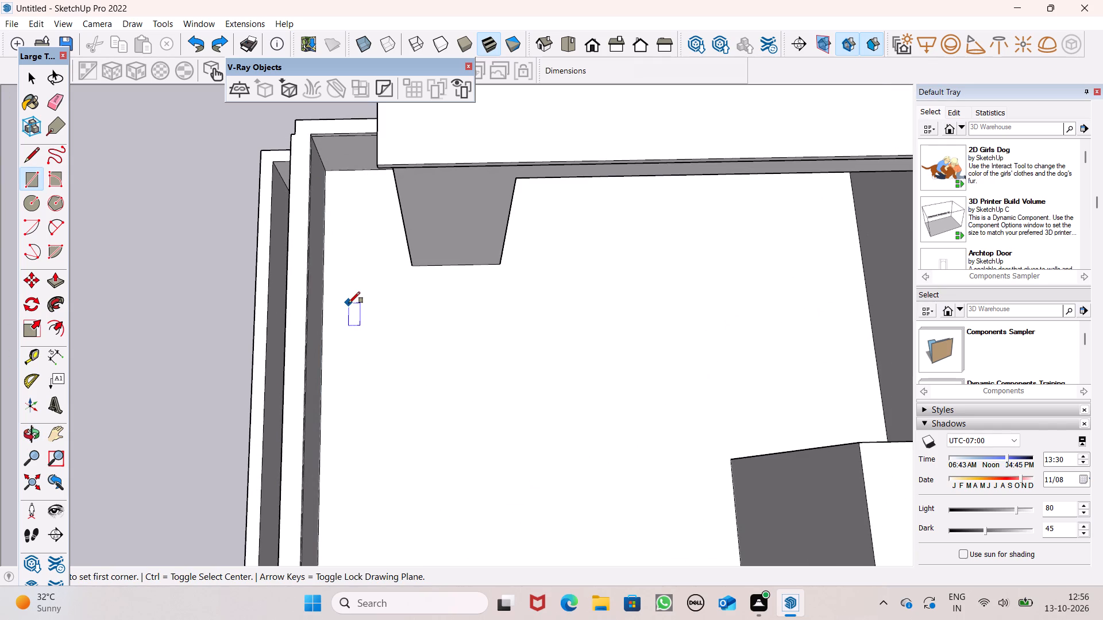
{"action": "left_click", "coordinate": [381, 336]}
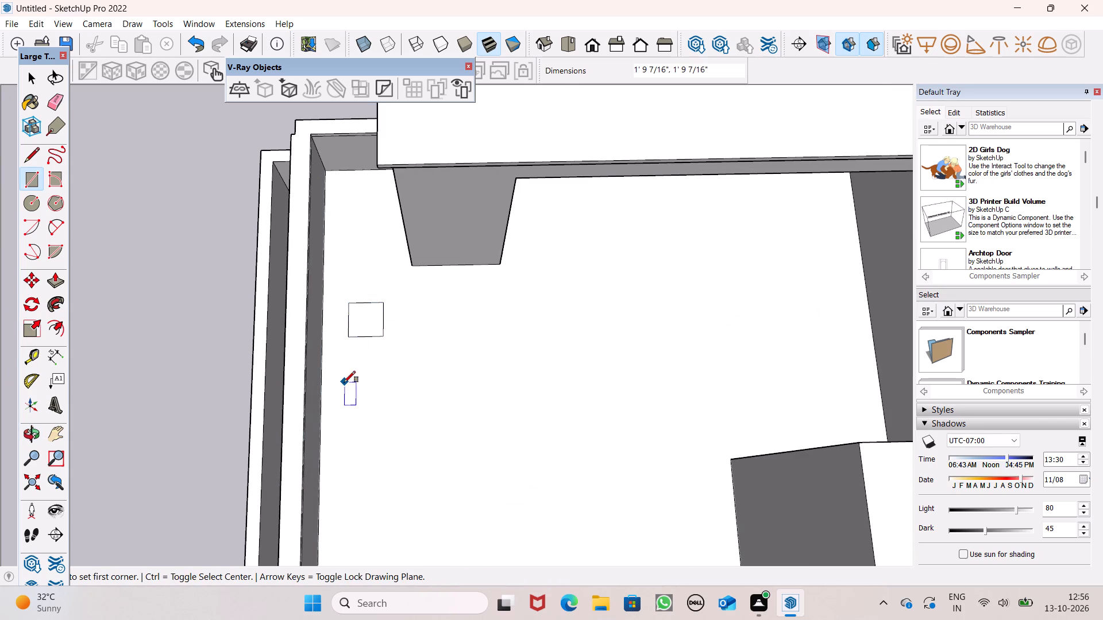
{"action": "scroll", "coordinate": [533, 103], "scroll_direction": "down", "scroll_amount": 2}
{"action": "middle_click_drag", "start_coordinate": [527, 221], "coordinate": [524, 257]}
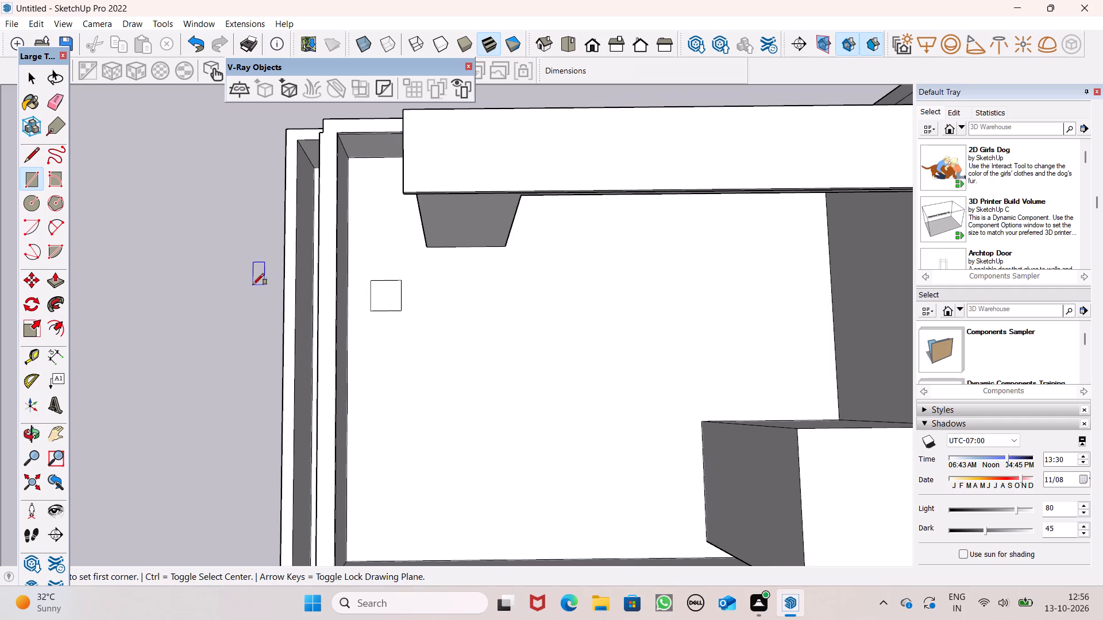
{"action": "key", "text": "space"}
Copy the square twice in a row along the end parapet, away from the beam, with the first copy about 2' 10 9/16" from the original.
{"action": "double_click", "coordinate": [389, 296]}
{"action": "scroll", "coordinate": [364, 261], "scroll_direction": "down", "scroll_amount": 1}
{"action": "scroll", "coordinate": [363, 261], "scroll_direction": "up", "scroll_amount": 1}
{"action": "scroll", "coordinate": [363, 261], "scroll_direction": "down", "scroll_amount": 1}
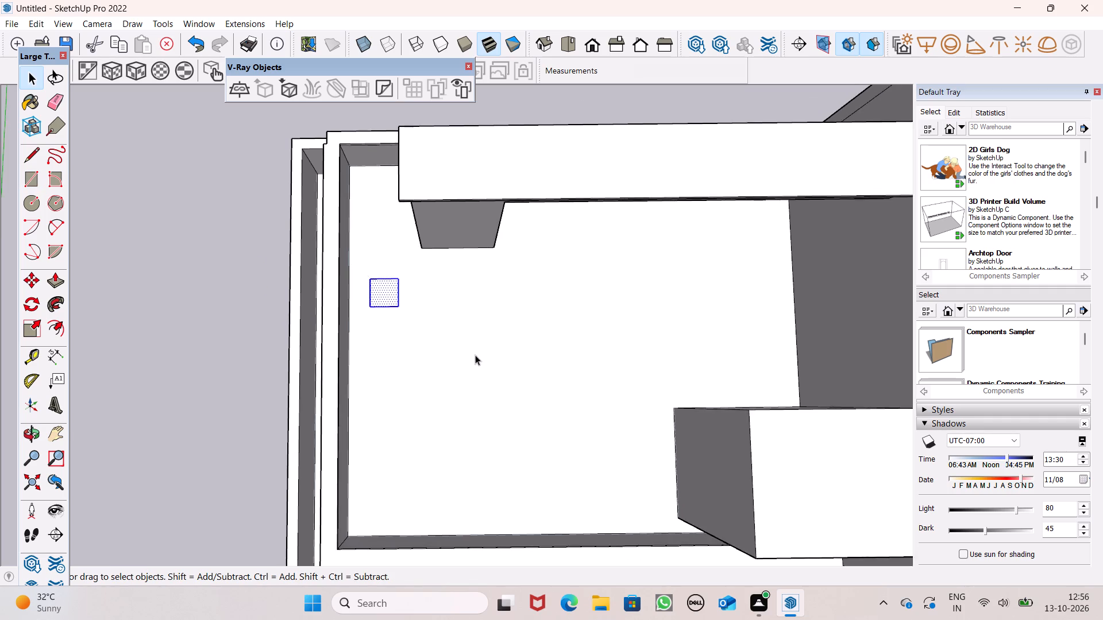
{"action": "middle_click_drag", "start_coordinate": [479, 362], "coordinate": [482, 420]}
{"action": "key", "text": "m"}
{"action": "key", "text": "Return"}
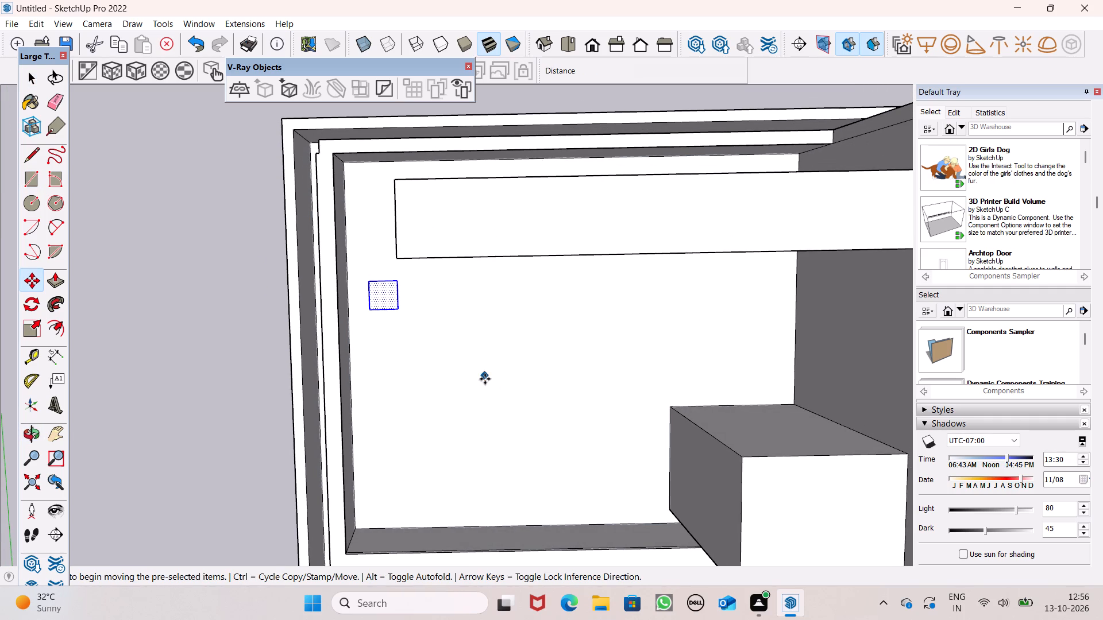
{"action": "left_click_drag", "start_coordinate": [396, 309], "coordinate": [396, 327]}
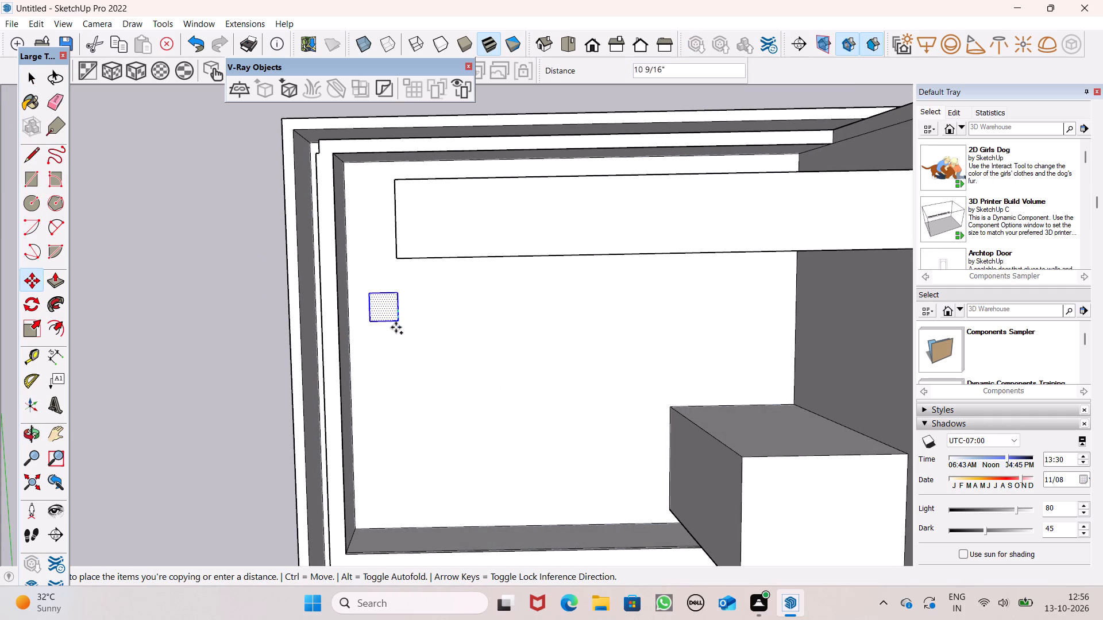
{"action": "left_click_drag", "start_coordinate": [396, 327], "coordinate": [394, 355]}
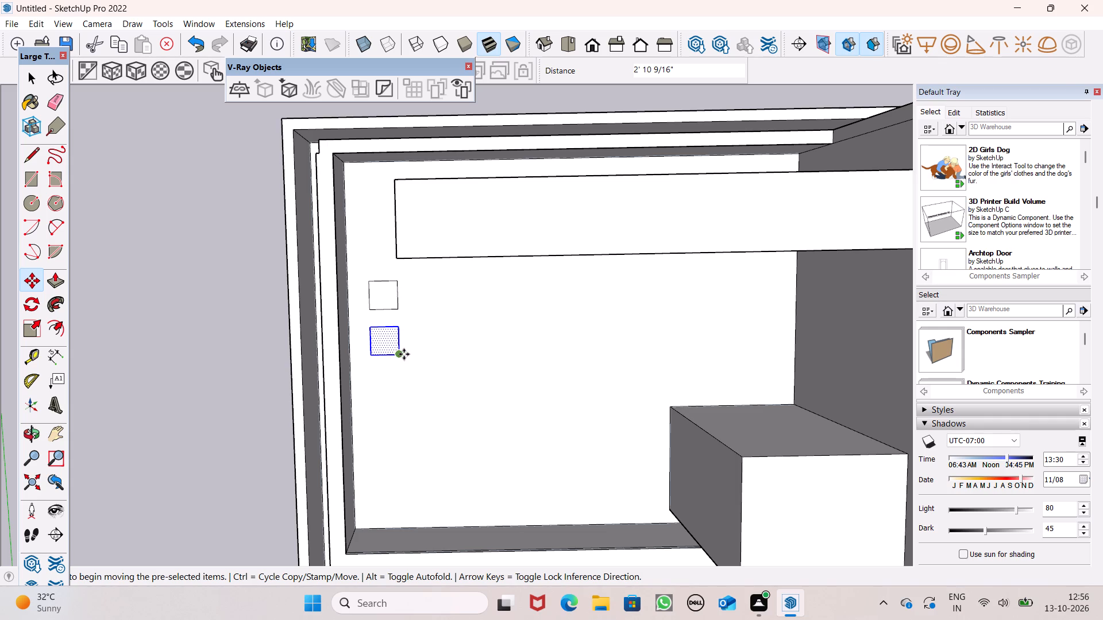
{"action": "left_click_drag", "start_coordinate": [397, 355], "coordinate": [398, 401]}
{"action": "key", "text": "space"}
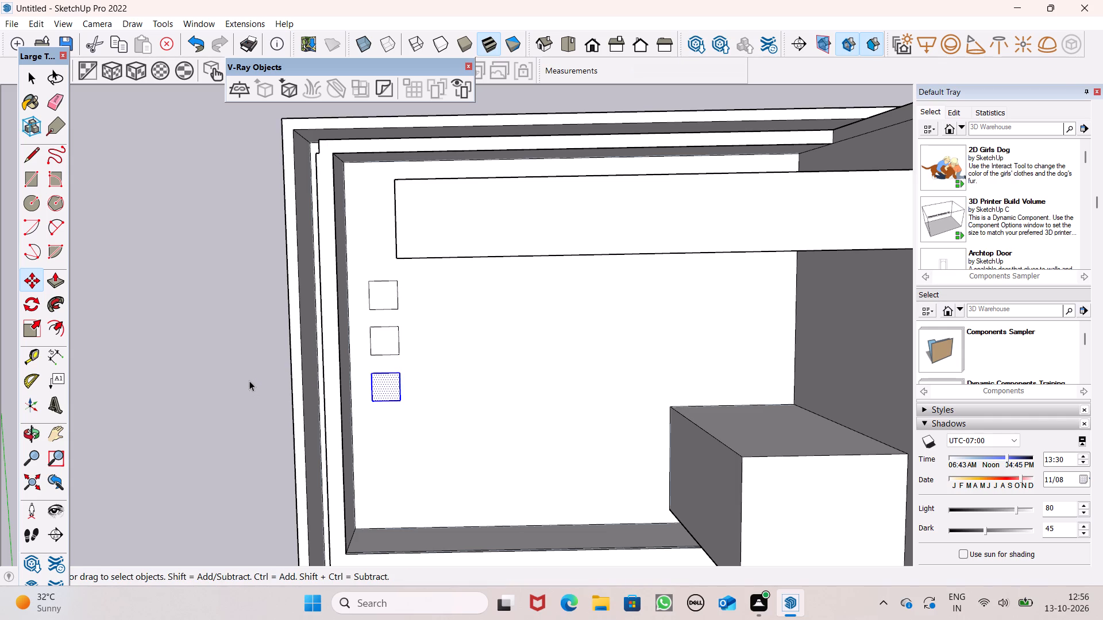
Extrude the square nearest the beam upward from the terrace floor into a post about 22' 8 7/8" tall.
{"action": "key", "text": "space"}
{"action": "left_click", "coordinate": [249, 378]}
{"action": "scroll", "coordinate": [257, 379], "scroll_direction": "down", "scroll_amount": 5}
{"action": "scroll", "coordinate": [507, 343], "scroll_direction": "down", "scroll_amount": 3}
{"action": "middle_click_drag", "start_coordinate": [561, 409], "coordinate": [564, 410]}
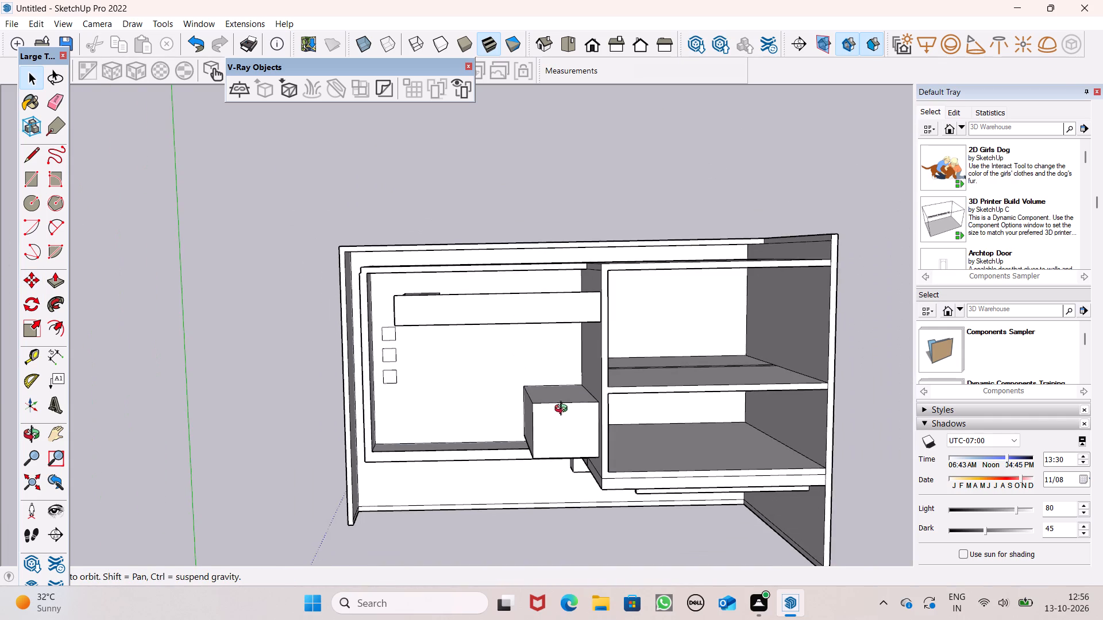
{"action": "middle_click_drag", "start_coordinate": [564, 410], "coordinate": [616, 382]}
{"action": "scroll", "coordinate": [551, 326], "scroll_direction": "down", "scroll_amount": 2}
{"action": "middle_click_drag", "start_coordinate": [452, 541], "coordinate": [461, 548]}
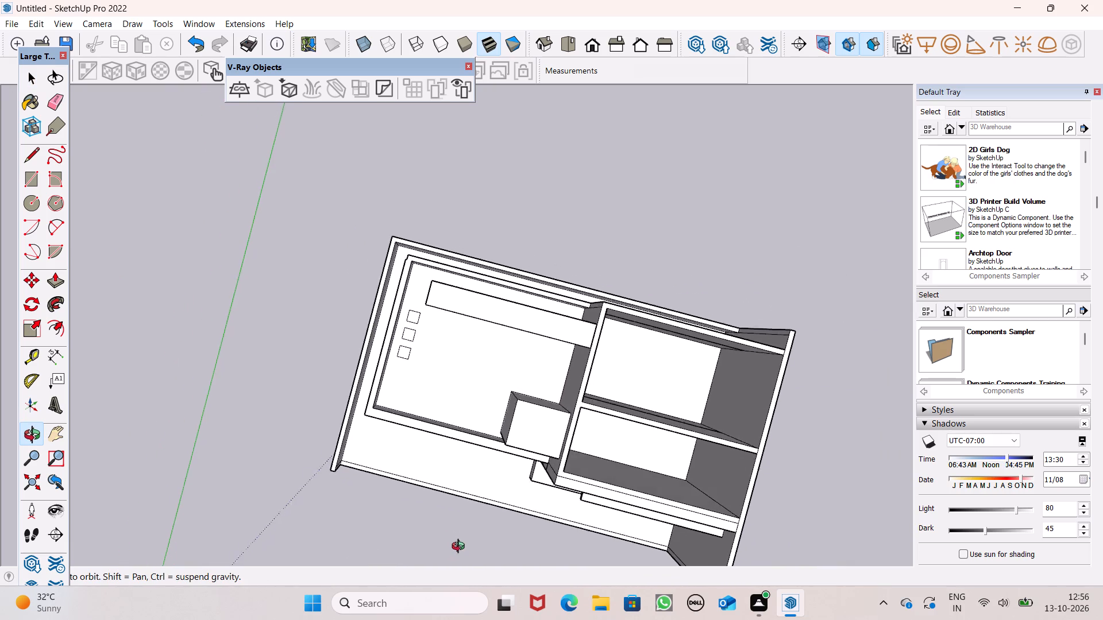
{"action": "middle_click_drag", "start_coordinate": [461, 548], "coordinate": [569, 575]}
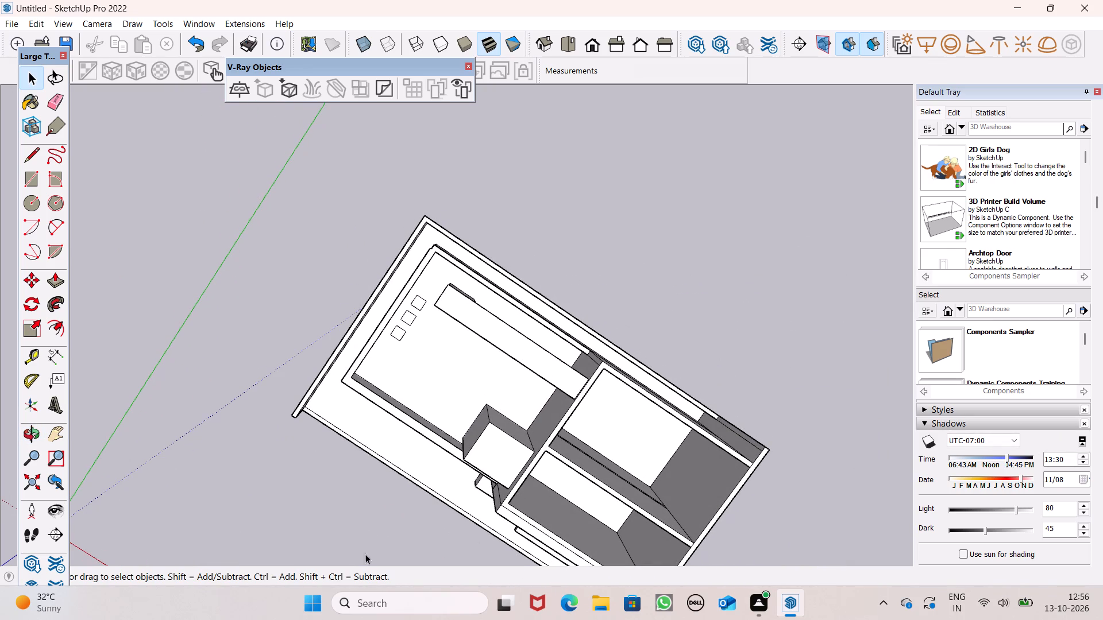
{"action": "left_click", "coordinate": [61, 290]}
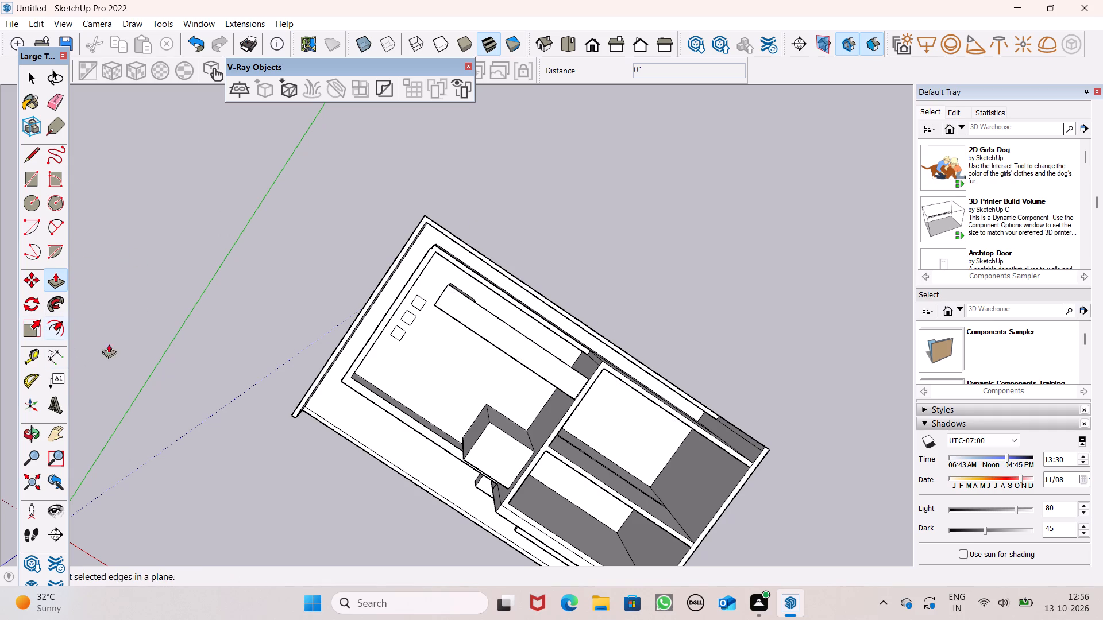
{"action": "left_click", "coordinate": [608, 42]}
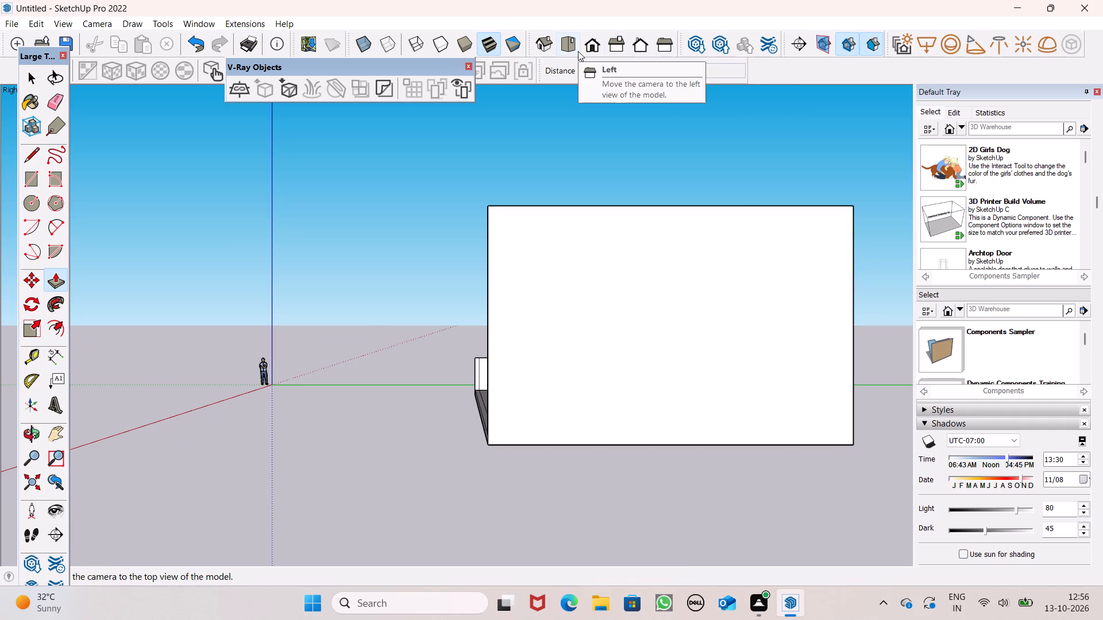
{"action": "left_click", "coordinate": [569, 46]}
{"action": "scroll", "coordinate": [391, 233], "scroll_direction": "down", "scroll_amount": 5}
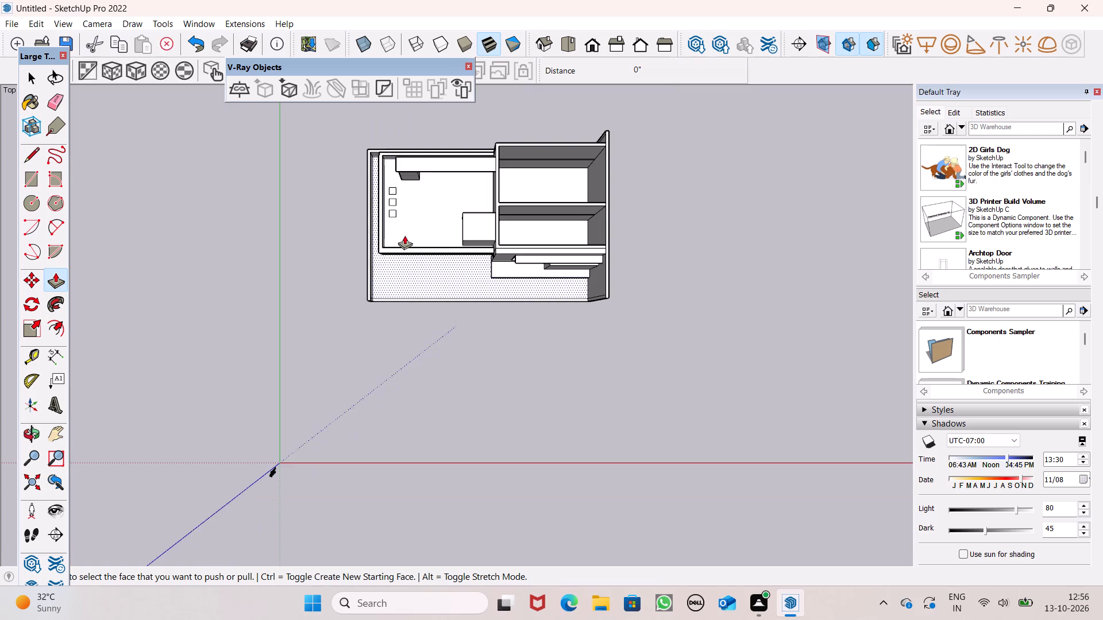
{"action": "scroll", "coordinate": [396, 131], "scroll_direction": "up", "scroll_amount": 1}
{"action": "scroll", "coordinate": [396, 131], "scroll_direction": "down", "scroll_amount": 1}
{"action": "scroll", "coordinate": [396, 131], "scroll_direction": "up", "scroll_amount": 12}
{"action": "scroll", "coordinate": [393, 205], "scroll_direction": "up", "scroll_amount": 3}
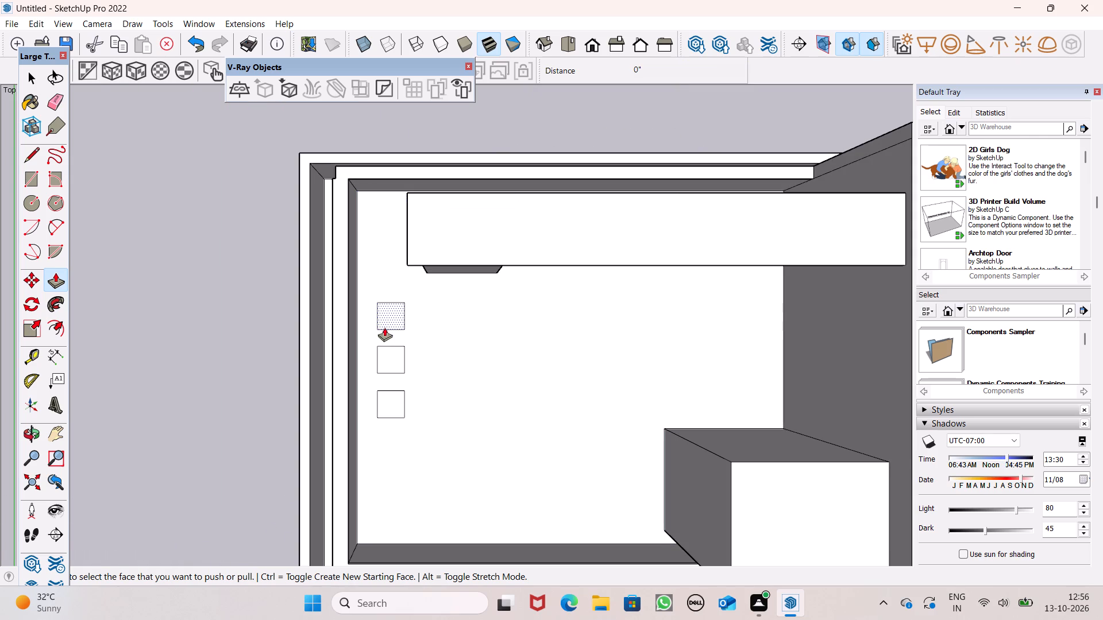
{"action": "left_click_drag", "start_coordinate": [388, 313], "coordinate": [362, 278]}
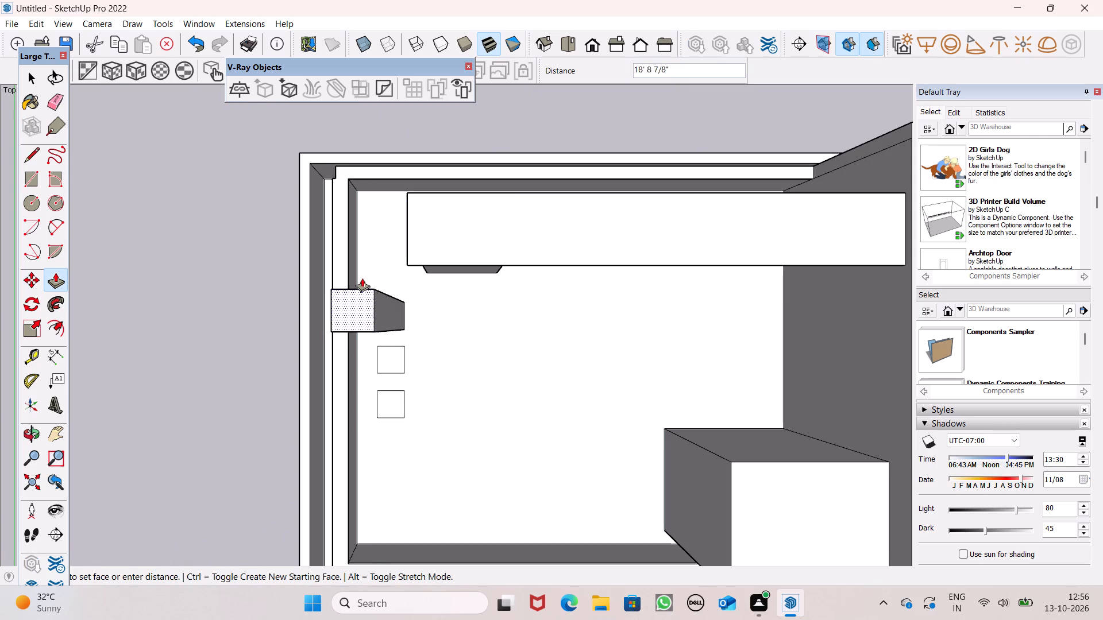
{"action": "left_click_drag", "start_coordinate": [362, 278], "coordinate": [361, 278]}
{"action": "left_click_drag", "start_coordinate": [390, 319], "coordinate": [337, 304]}
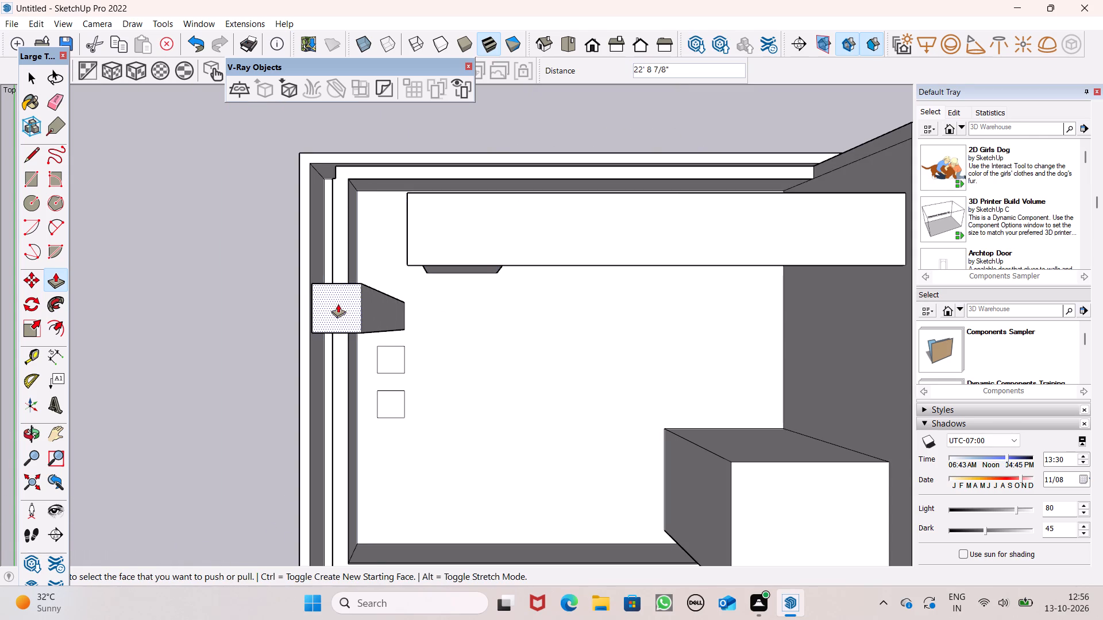
Shorten the new terrace post by pushing its top face down about 13' 10 11/16".
{"action": "scroll", "coordinate": [467, 211], "scroll_direction": "down", "scroll_amount": 4}
{"action": "middle_click_drag", "start_coordinate": [502, 363], "coordinate": [534, 181]}
{"action": "scroll", "coordinate": [468, 186], "scroll_direction": "down", "scroll_amount": 6}
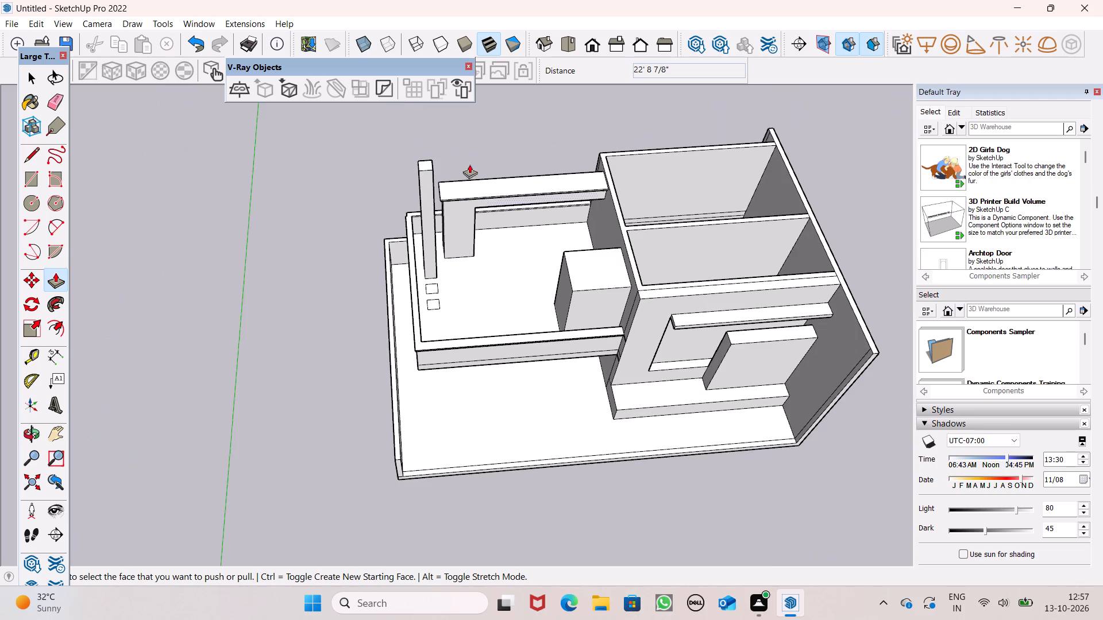
{"action": "scroll", "coordinate": [421, 153], "scroll_direction": "up", "scroll_amount": 4}
{"action": "left_click_drag", "start_coordinate": [426, 168], "coordinate": [426, 223]}
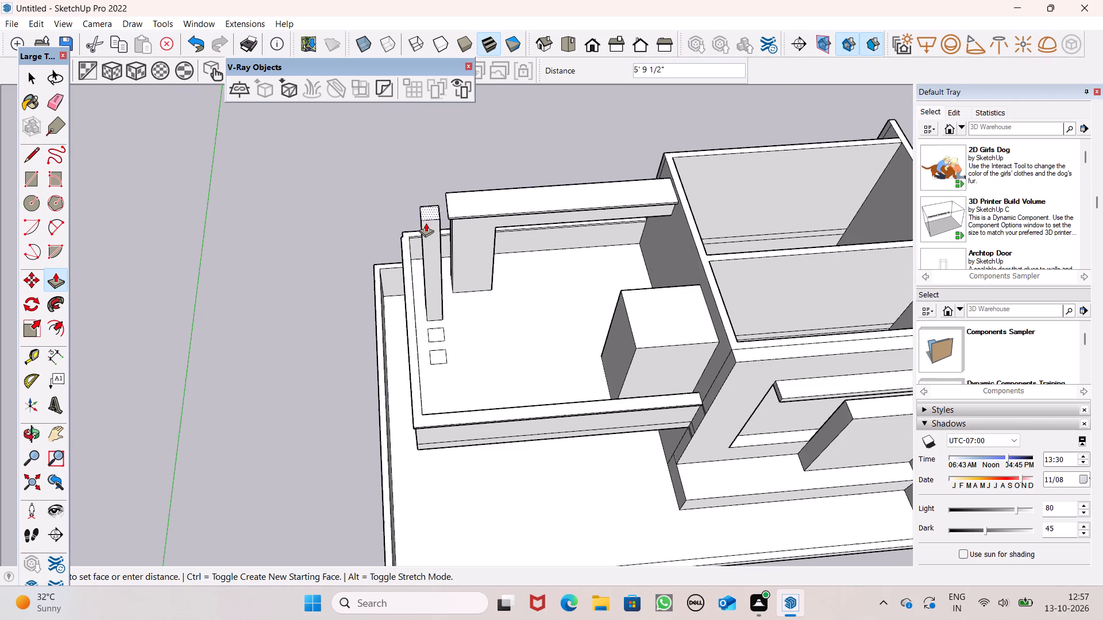
{"action": "left_click_drag", "start_coordinate": [426, 223], "coordinate": [427, 263]}
Extrude the middle square up about 8' 10 3/16" and the square farthest from the beam up about 14' 6 1/8".
{"action": "scroll", "coordinate": [458, 354], "scroll_direction": "up", "scroll_amount": 2}
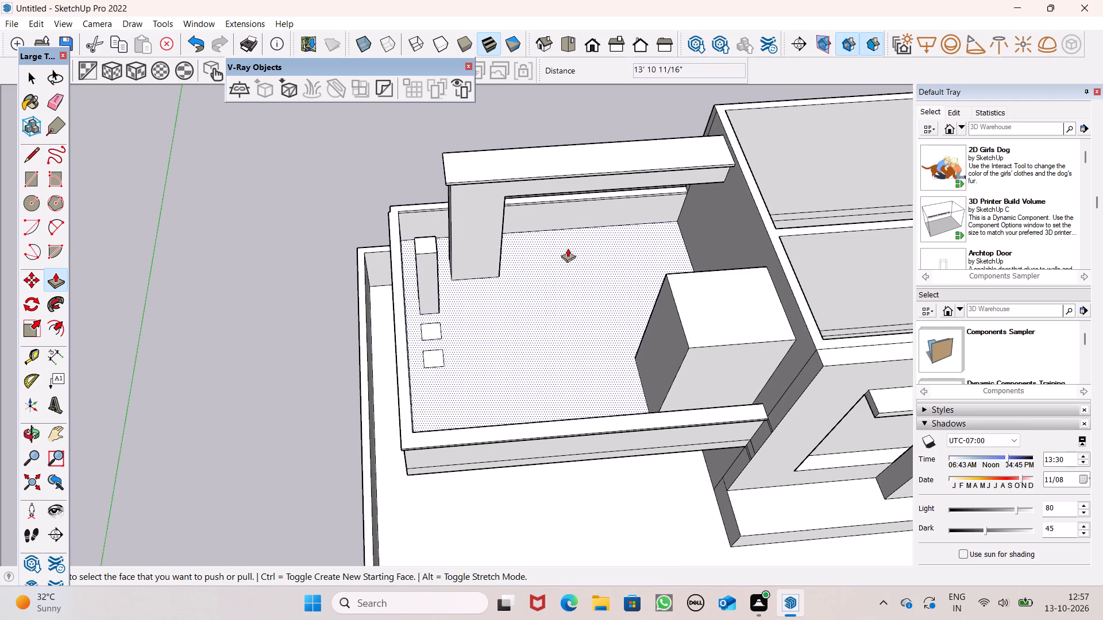
{"action": "left_click_drag", "start_coordinate": [430, 331], "coordinate": [427, 259]}
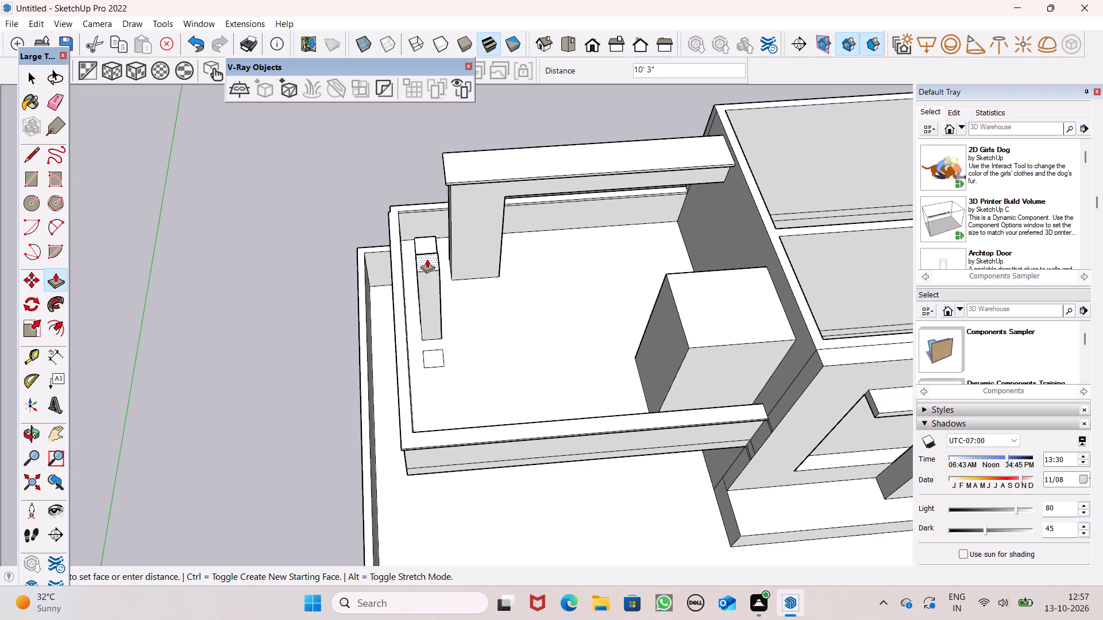
{"action": "left_click_drag", "start_coordinate": [427, 259], "coordinate": [413, 245]}
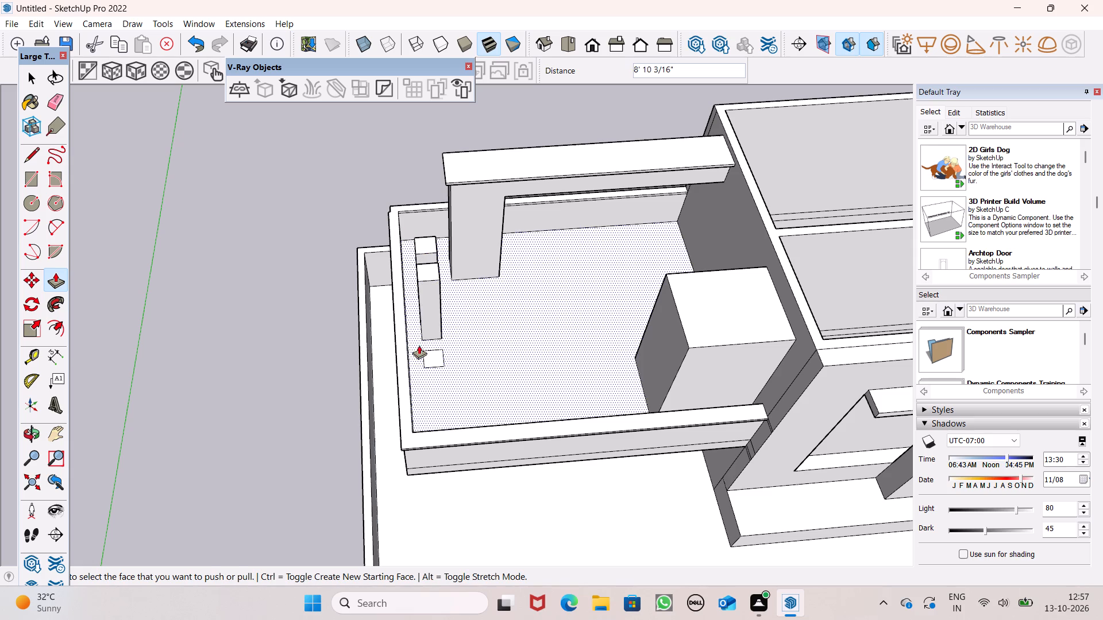
{"action": "left_click_drag", "start_coordinate": [431, 358], "coordinate": [427, 268]}
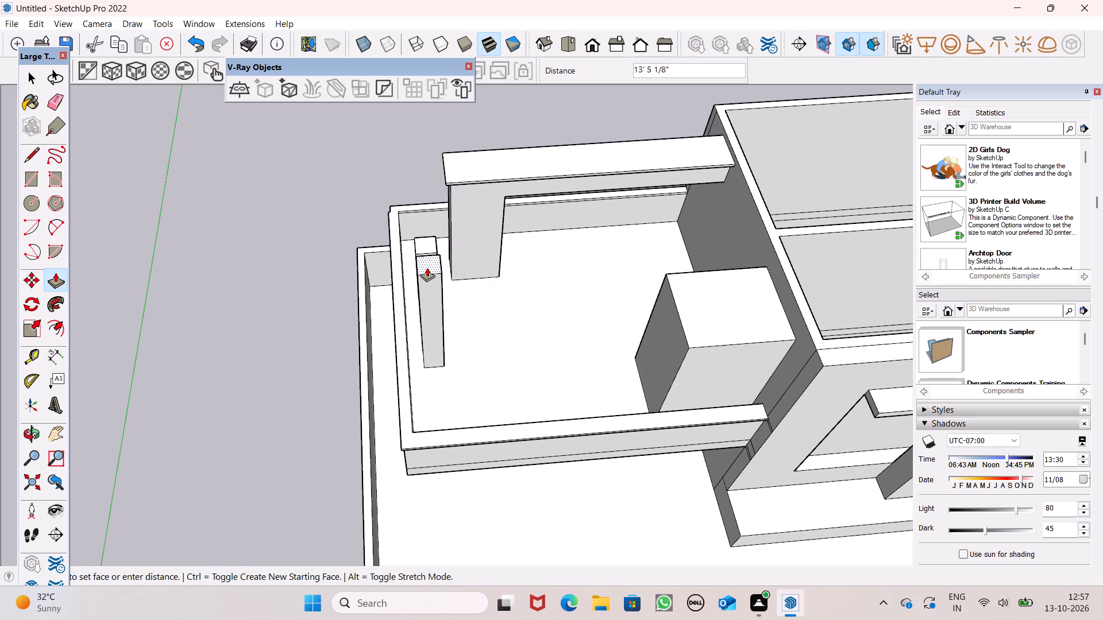
{"action": "left_click_drag", "start_coordinate": [427, 268], "coordinate": [412, 262]}
{"action": "left_click_drag", "start_coordinate": [412, 262], "coordinate": [435, 255]}
Push the top of the post farthest from the beam down about 5' 7 15/16", level with the other two posts.
{"action": "middle_click_drag", "start_coordinate": [481, 321], "coordinate": [1102, 462]}
{"action": "scroll", "coordinate": [565, 313], "scroll_direction": "up", "scroll_amount": 1}
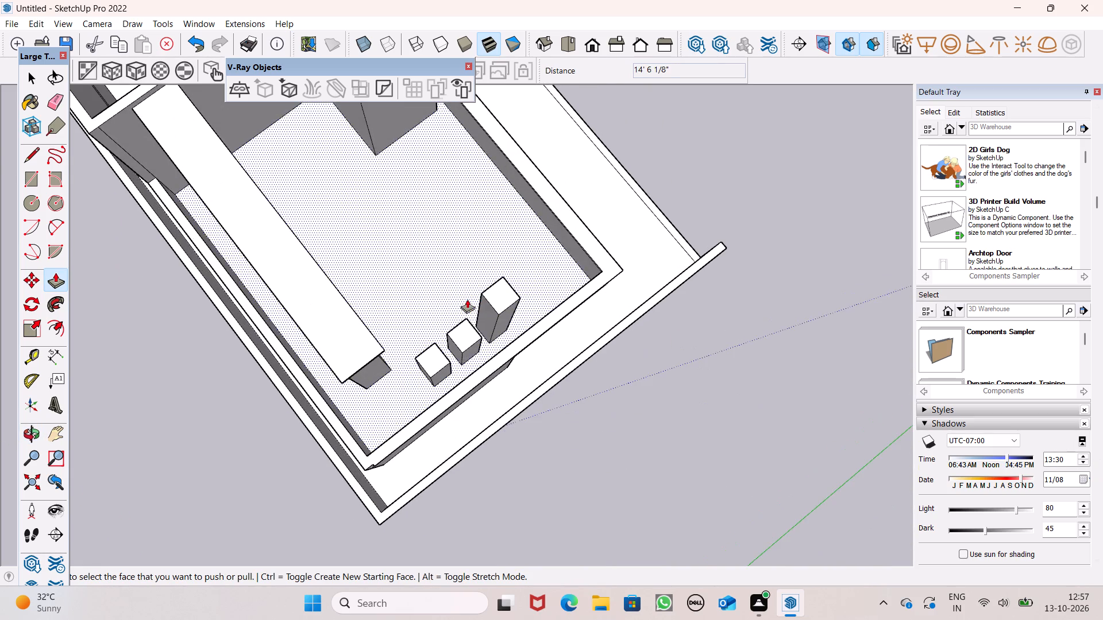
{"action": "scroll", "coordinate": [474, 295], "scroll_direction": "up", "scroll_amount": 4}
{"action": "left_click_drag", "start_coordinate": [499, 308], "coordinate": [454, 350]}
{"action": "scroll", "coordinate": [620, 279], "scroll_direction": "up", "scroll_amount": 1}
{"action": "scroll", "coordinate": [618, 283], "scroll_direction": "down", "scroll_amount": 4}
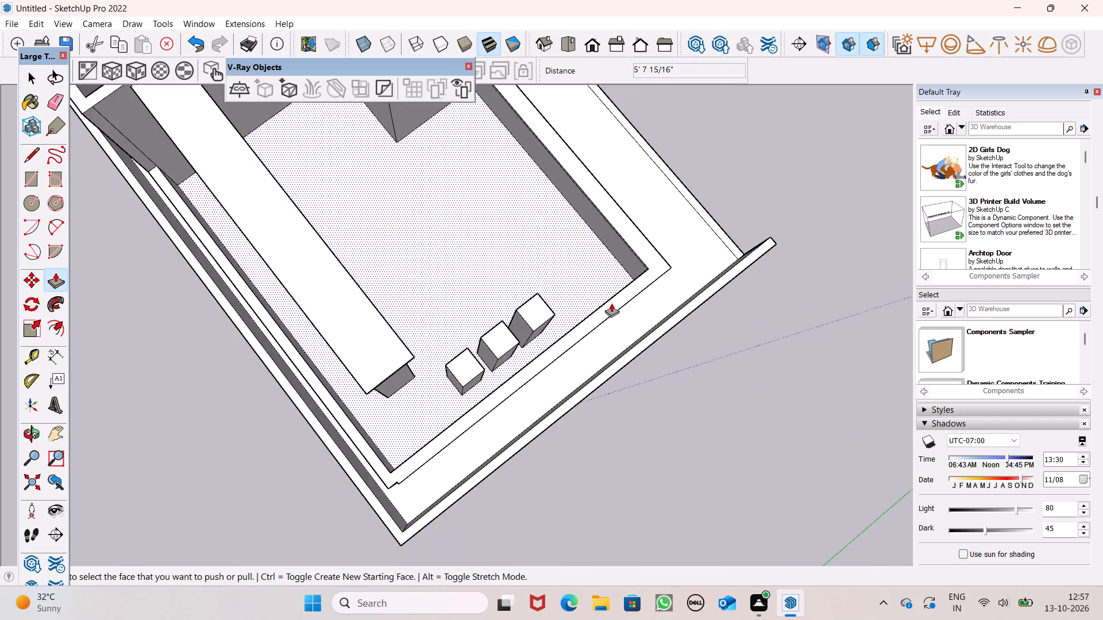
Raise the top of the post farthest from the beam by about 4' 2 1/8".
{"action": "middle_click_drag", "start_coordinate": [603, 325], "coordinate": [296, 4]}
{"action": "scroll", "coordinate": [599, 328], "scroll_direction": "down", "scroll_amount": 4}
{"action": "middle_click_drag", "start_coordinate": [648, 322], "coordinate": [364, 265]}
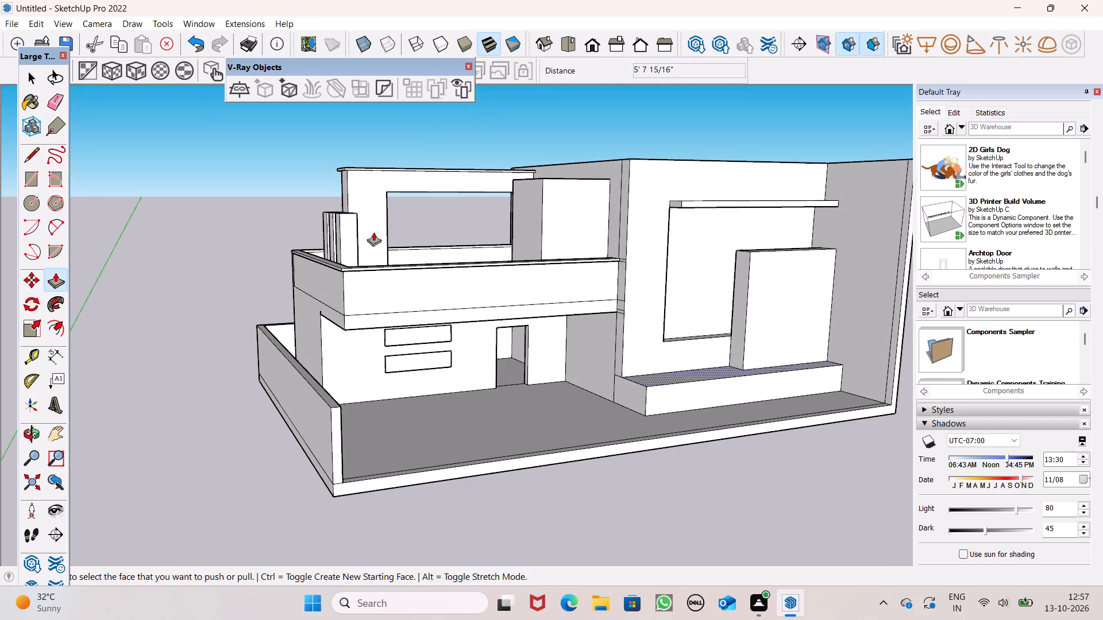
{"action": "scroll", "coordinate": [440, 38], "scroll_direction": "up", "scroll_amount": 6}
{"action": "scroll", "coordinate": [351, 157], "scroll_direction": "up", "scroll_amount": 8}
{"action": "middle_click_drag", "start_coordinate": [427, 160], "coordinate": [368, 378]}
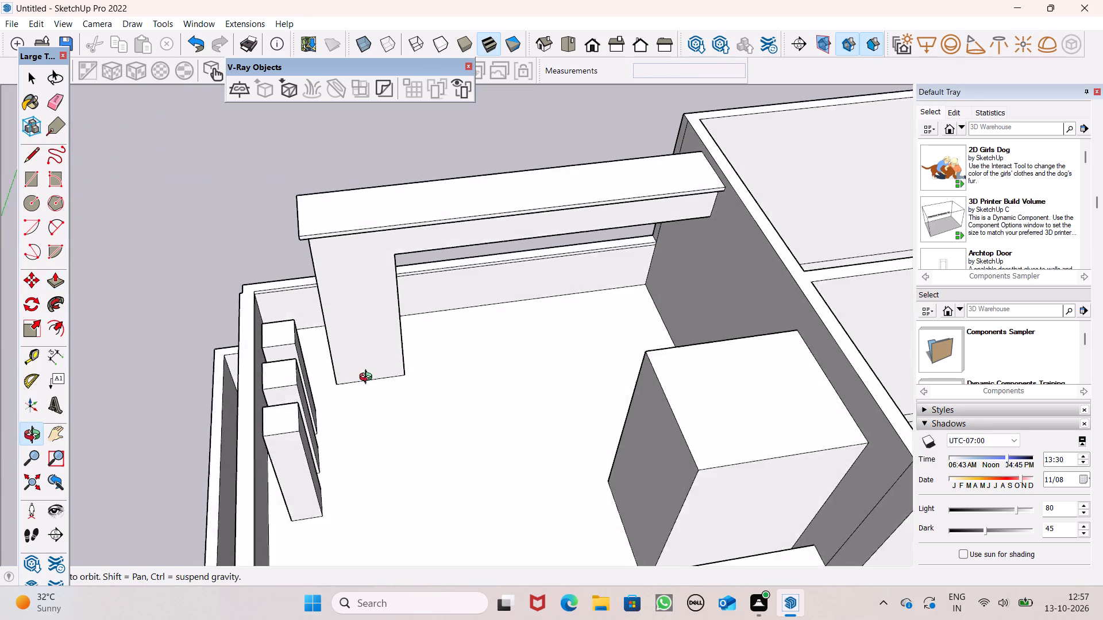
{"action": "middle_click_drag", "start_coordinate": [368, 378], "coordinate": [373, 406]}
{"action": "left_click_drag", "start_coordinate": [294, 453], "coordinate": [259, 426]}
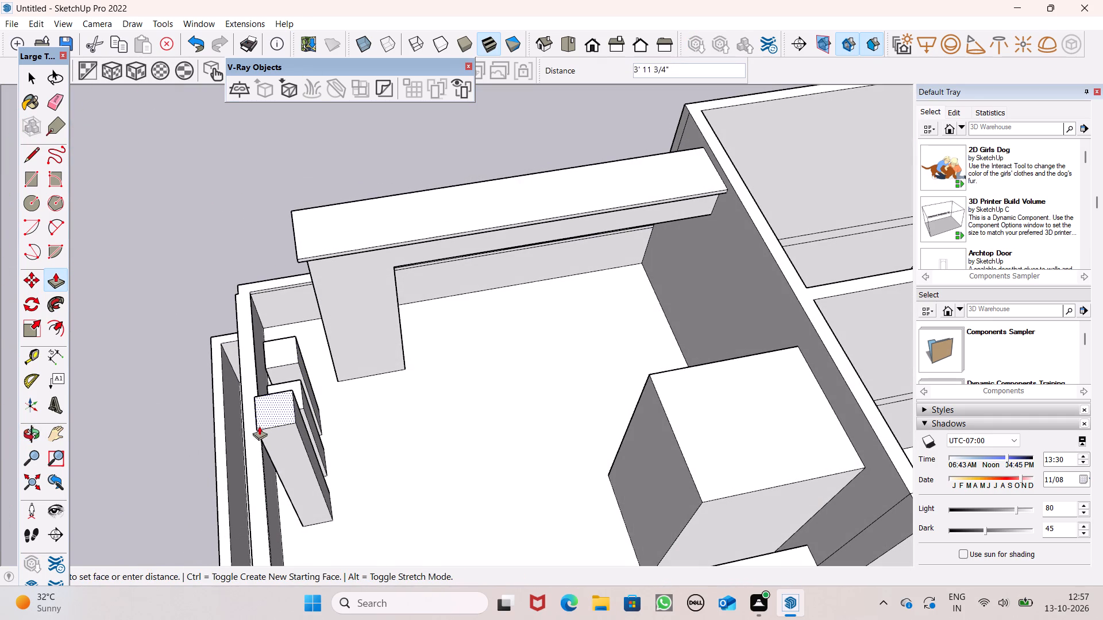
{"action": "left_click_drag", "start_coordinate": [259, 426], "coordinate": [254, 426]}
Raise the tops of the other two posts by about 4' 2 1/8", level with the tallest post.
{"action": "middle_click_drag", "start_coordinate": [280, 367], "coordinate": [765, 346]}
{"action": "scroll", "coordinate": [280, 367], "scroll_direction": "up", "scroll_amount": 1}
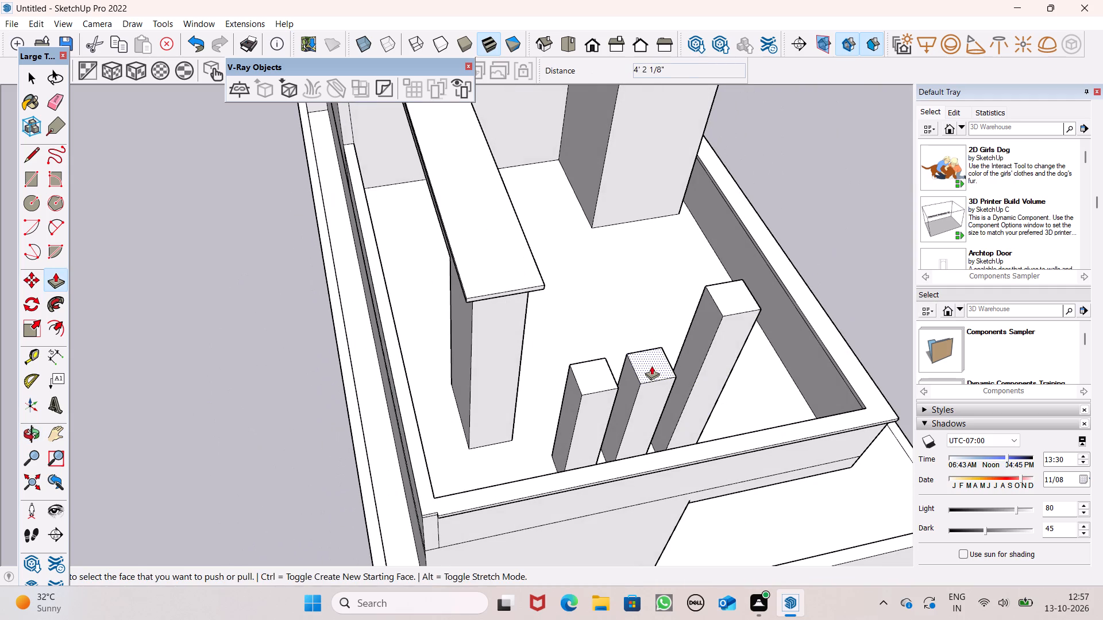
{"action": "left_click_drag", "start_coordinate": [651, 366], "coordinate": [728, 307]}
{"action": "left_click_drag", "start_coordinate": [592, 387], "coordinate": [641, 328]}
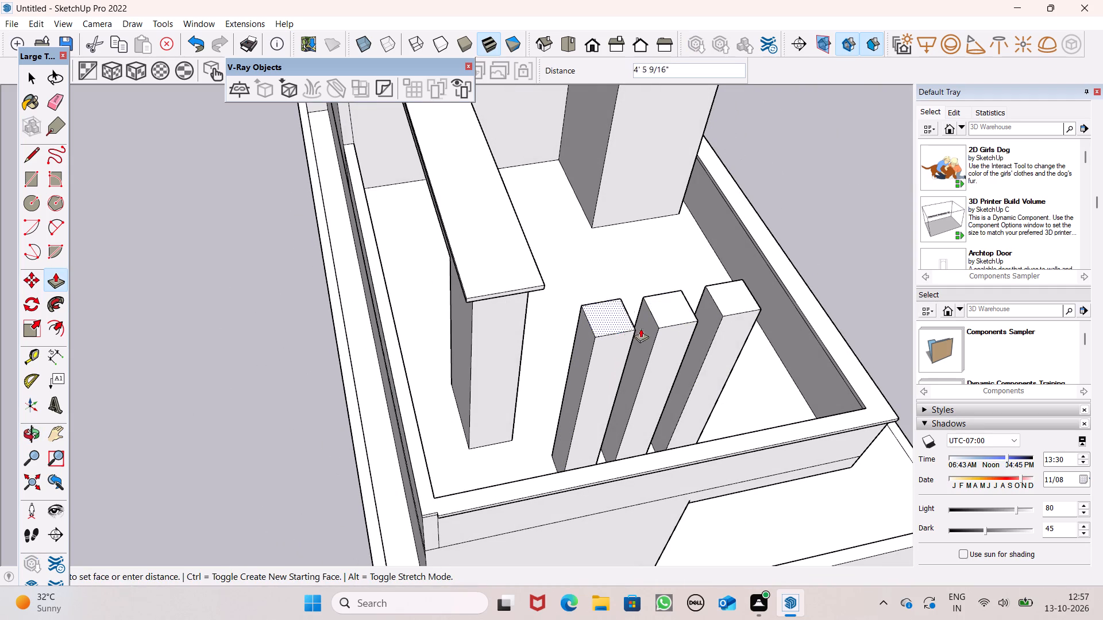
{"action": "left_click_drag", "start_coordinate": [641, 328], "coordinate": [662, 319]}
Draw a 1' 9 7/16" line across each post's face toward the upper storey, a little below the top.
{"action": "scroll", "coordinate": [662, 297], "scroll_direction": "down", "scroll_amount": 3}
{"action": "middle_click_drag", "start_coordinate": [741, 346], "coordinate": [402, 190]}
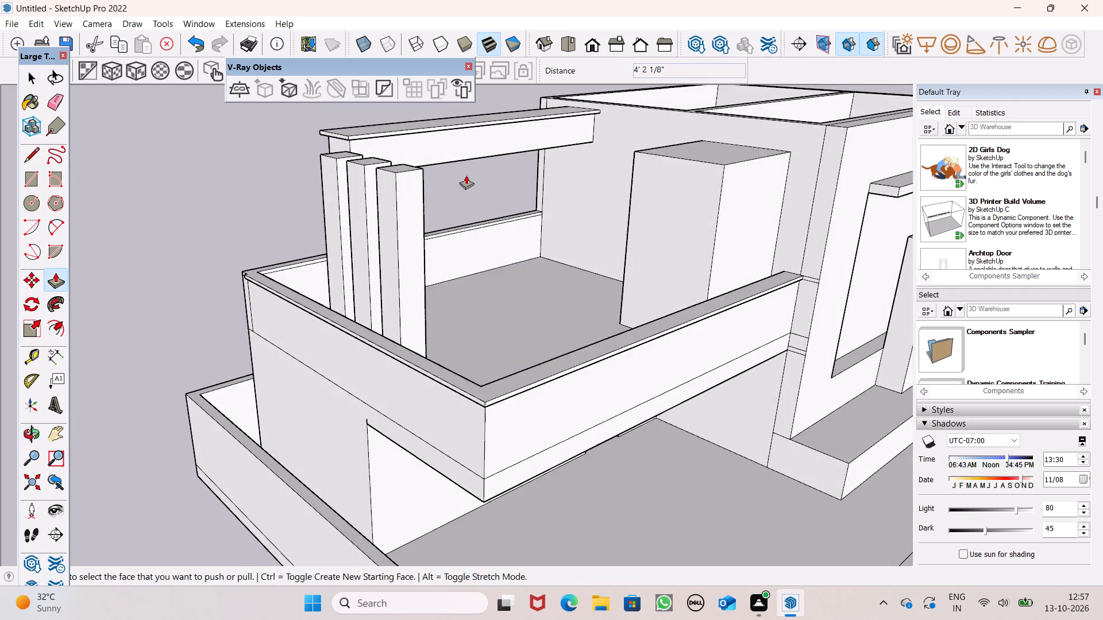
{"action": "scroll", "coordinate": [466, 175], "scroll_direction": "down", "scroll_amount": 4}
{"action": "middle_click_drag", "start_coordinate": [597, 224], "coordinate": [22, 307]}
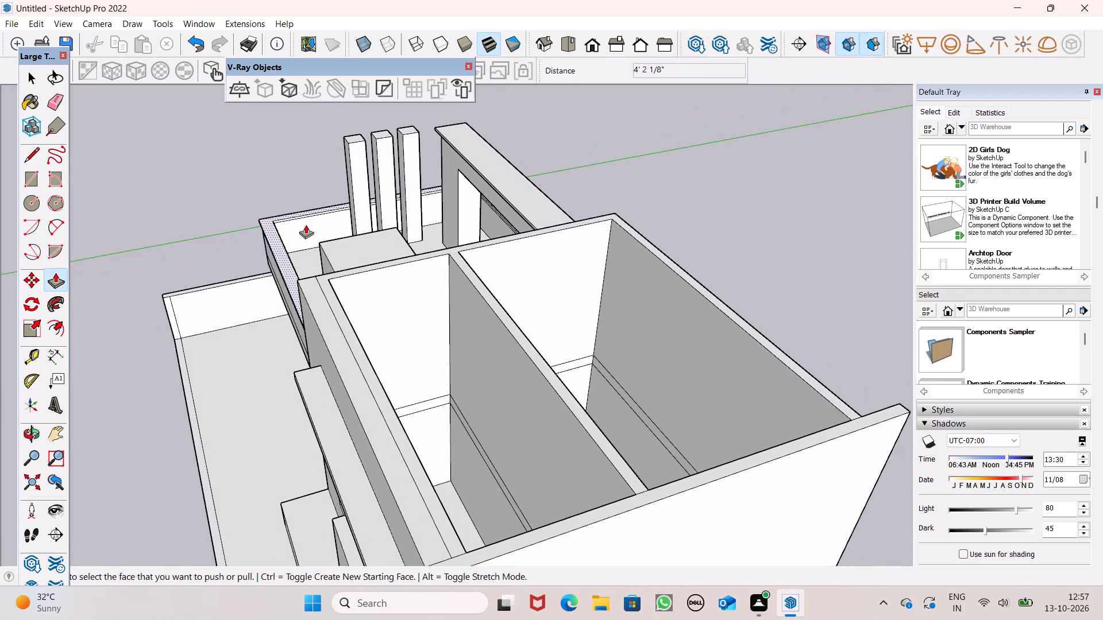
{"action": "scroll", "coordinate": [306, 224], "scroll_direction": "down", "scroll_amount": 1}
{"action": "middle_click_drag", "start_coordinate": [308, 248], "coordinate": [261, 254]}
{"action": "scroll", "coordinate": [405, 136], "scroll_direction": "up", "scroll_amount": 4}
{"action": "scroll", "coordinate": [405, 134], "scroll_direction": "down", "scroll_amount": 1}
{"action": "scroll", "coordinate": [405, 134], "scroll_direction": "up", "scroll_amount": 1}
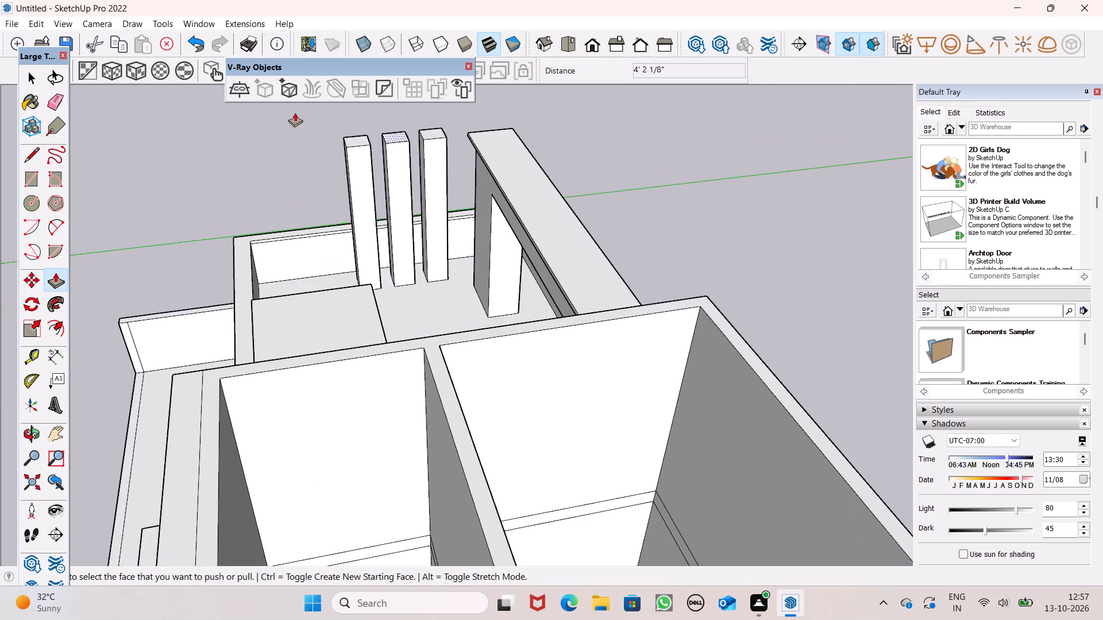
{"action": "scroll", "coordinate": [261, 124], "scroll_direction": "up", "scroll_amount": 7}
{"action": "left_click", "coordinate": [38, 156]}
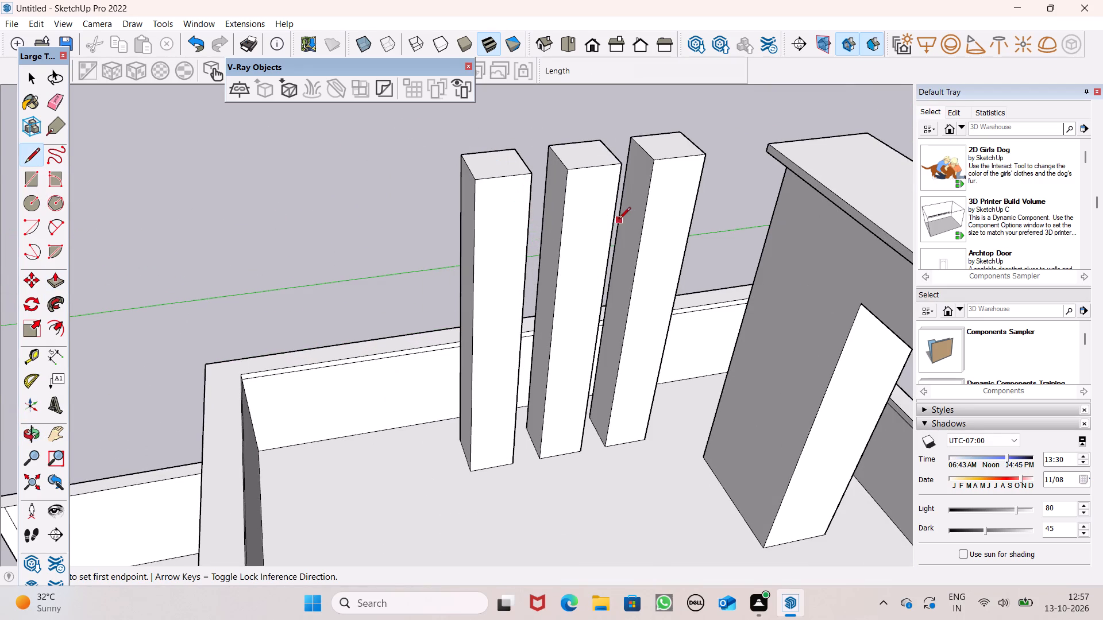
{"action": "scroll", "coordinate": [678, 188], "scroll_direction": "up", "scroll_amount": 1}
{"action": "scroll", "coordinate": [678, 188], "scroll_direction": "down", "scroll_amount": 1}
{"action": "scroll", "coordinate": [678, 188], "scroll_direction": "up", "scroll_amount": 1}
{"action": "scroll", "coordinate": [678, 188], "scroll_direction": "down", "scroll_amount": 1}
{"action": "scroll", "coordinate": [678, 188], "scroll_direction": "up", "scroll_amount": 1}
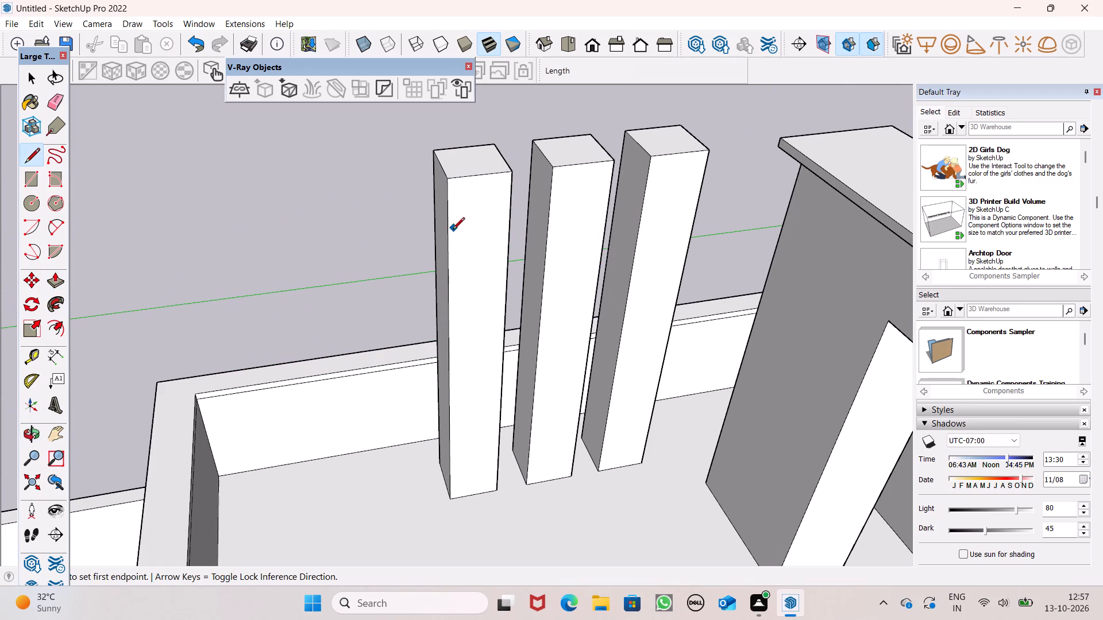
{"action": "left_click", "coordinate": [452, 220]}
{"action": "left_click", "coordinate": [509, 217]}
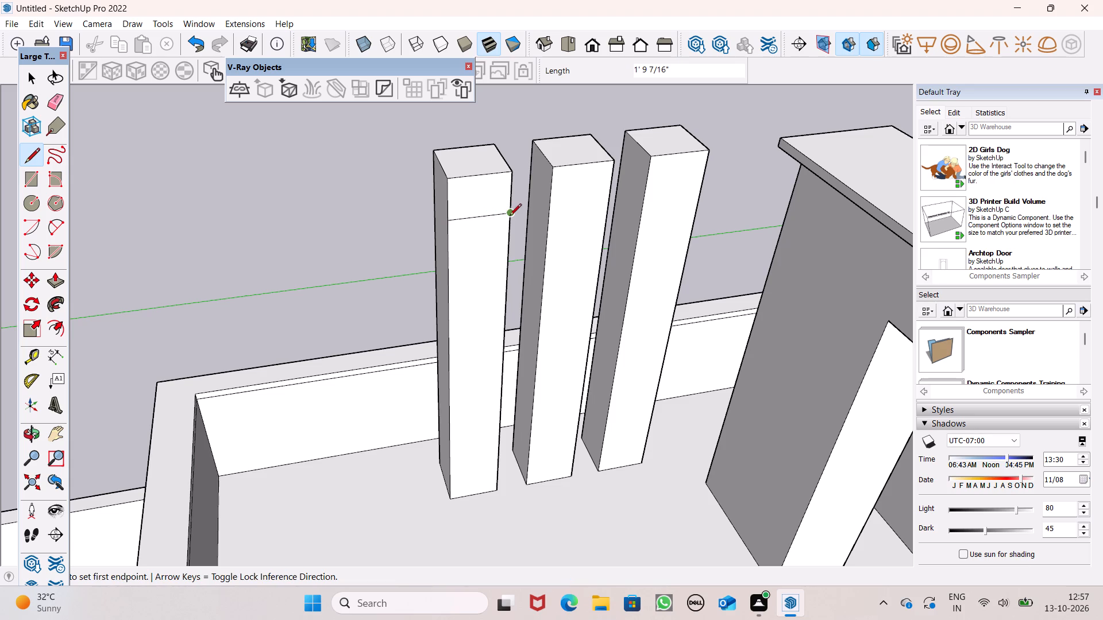
{"action": "left_click_drag", "start_coordinate": [550, 211], "coordinate": [556, 209]}
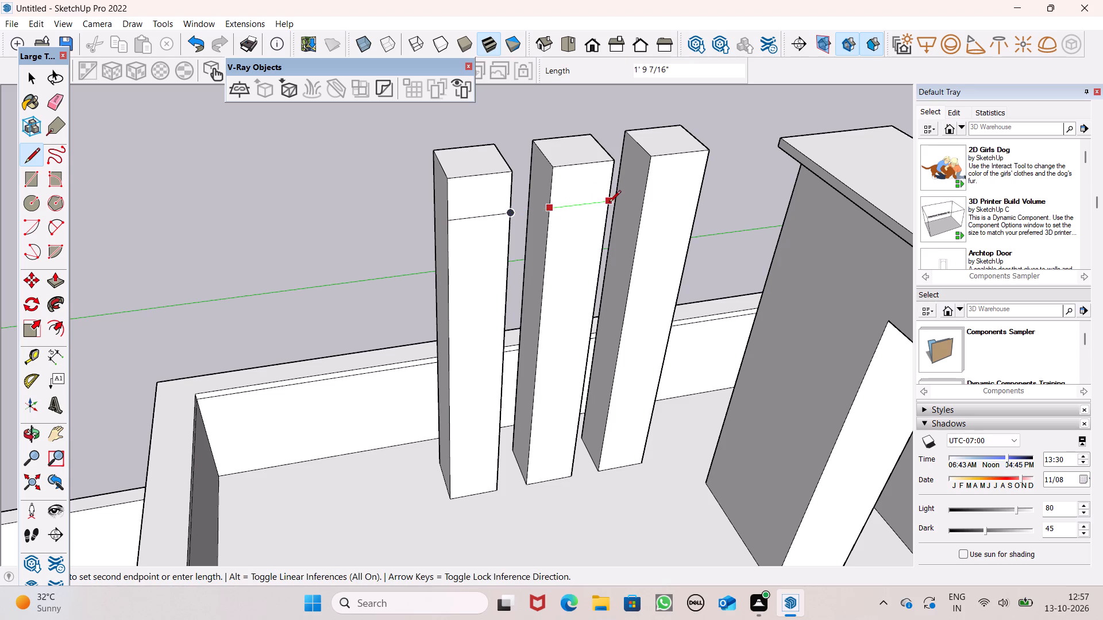
{"action": "left_click", "coordinate": [609, 203]}
{"action": "left_click", "coordinate": [642, 199]}
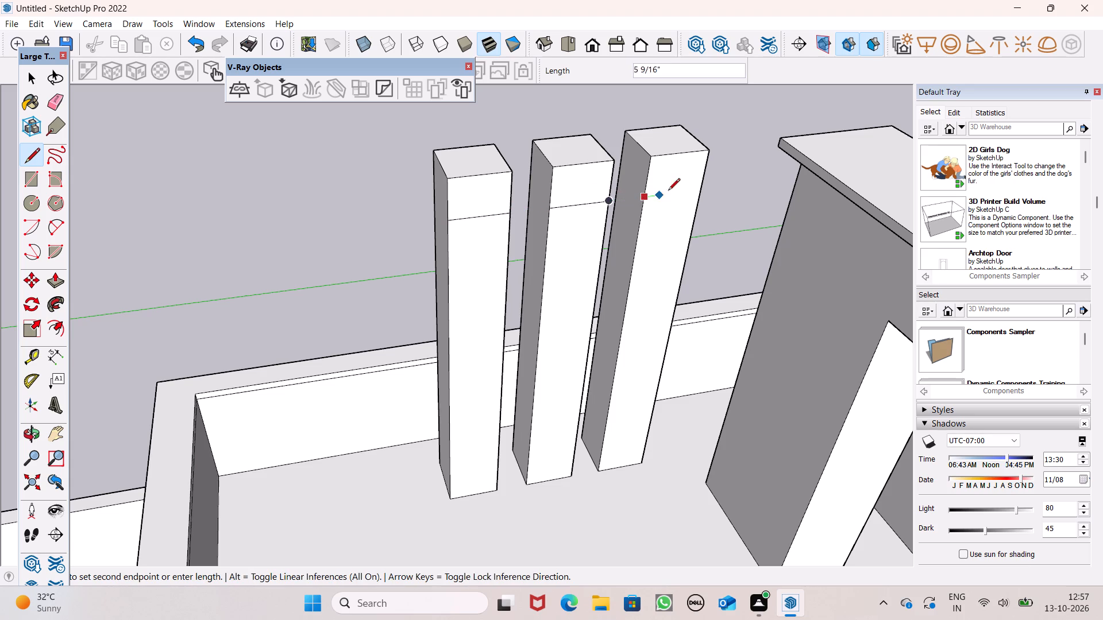
{"action": "left_click", "coordinate": [706, 187]}
Extrude the upper section of the post nearest the existing beam 25' across the terrace to the upper-storey wall.
{"action": "left_click", "coordinate": [57, 284]}
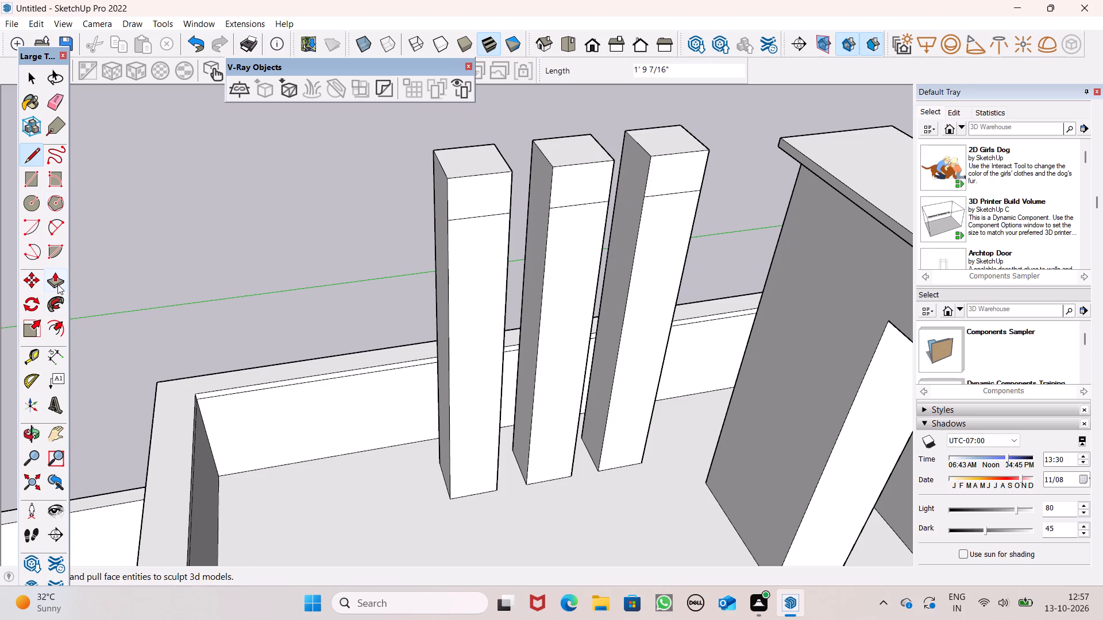
{"action": "scroll", "coordinate": [499, 161], "scroll_direction": "down", "scroll_amount": 4}
{"action": "scroll", "coordinate": [603, 185], "scroll_direction": "down", "scroll_amount": 10}
{"action": "middle_click_drag", "start_coordinate": [589, 237], "coordinate": [1066, 171]}
{"action": "scroll", "coordinate": [579, 145], "scroll_direction": "up", "scroll_amount": 4}
{"action": "scroll", "coordinate": [456, 179], "scroll_direction": "up", "scroll_amount": 3}
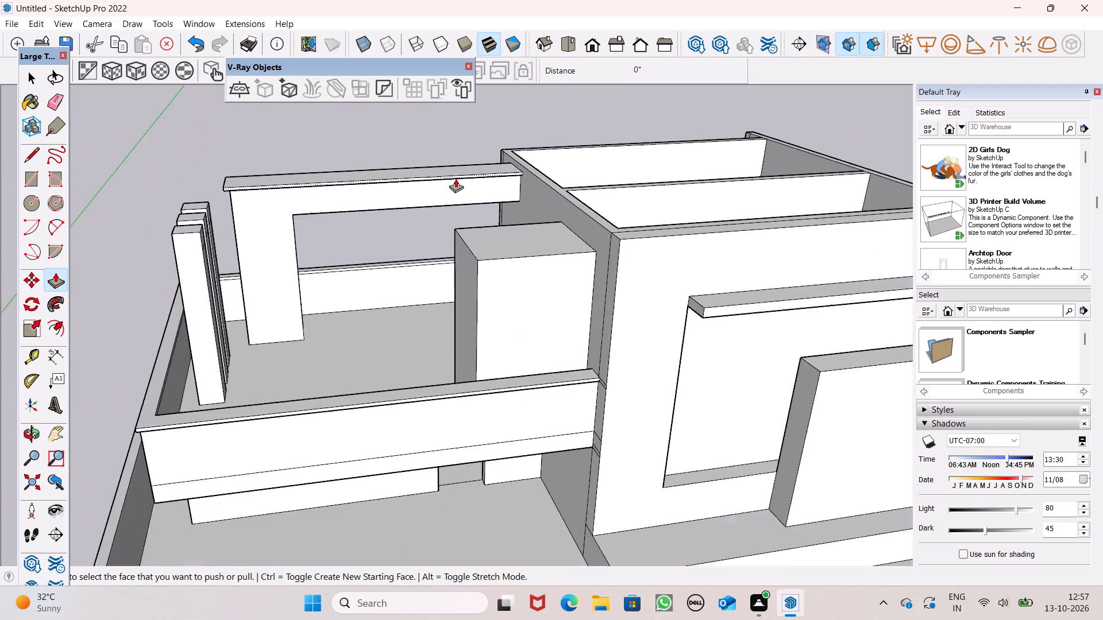
{"action": "scroll", "coordinate": [456, 179], "scroll_direction": "up", "scroll_amount": 3}
{"action": "middle_click_drag", "start_coordinate": [441, 221], "coordinate": [276, 273]}
{"action": "scroll", "coordinate": [279, 276], "scroll_direction": "up", "scroll_amount": 1}
{"action": "left_click_drag", "start_coordinate": [159, 152], "coordinate": [322, 221]}
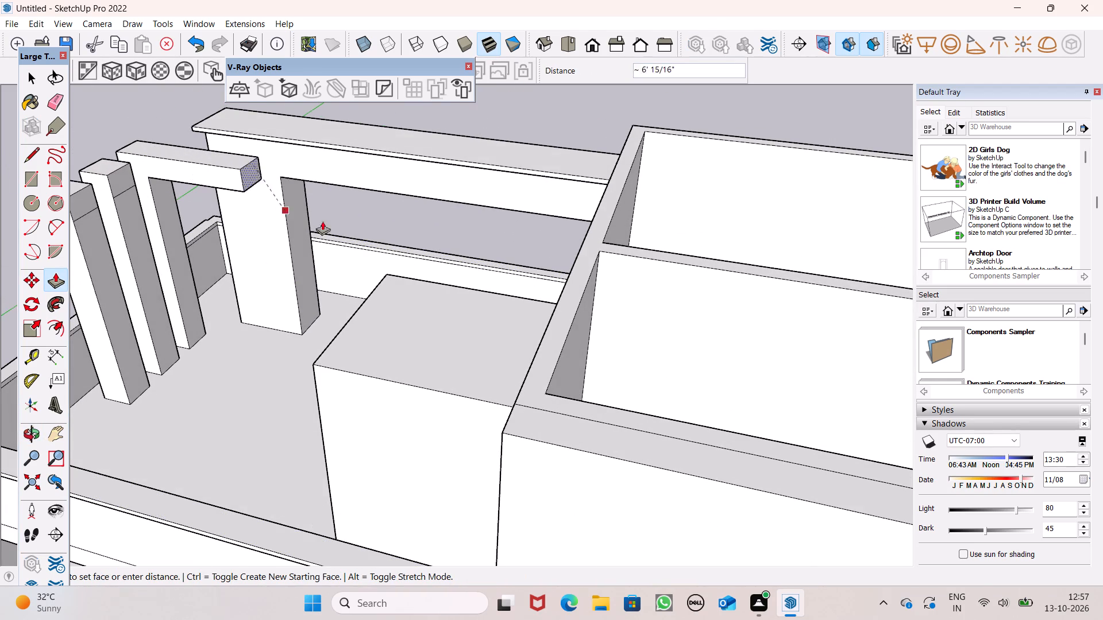
{"action": "left_click_drag", "start_coordinate": [322, 221], "coordinate": [569, 282]}
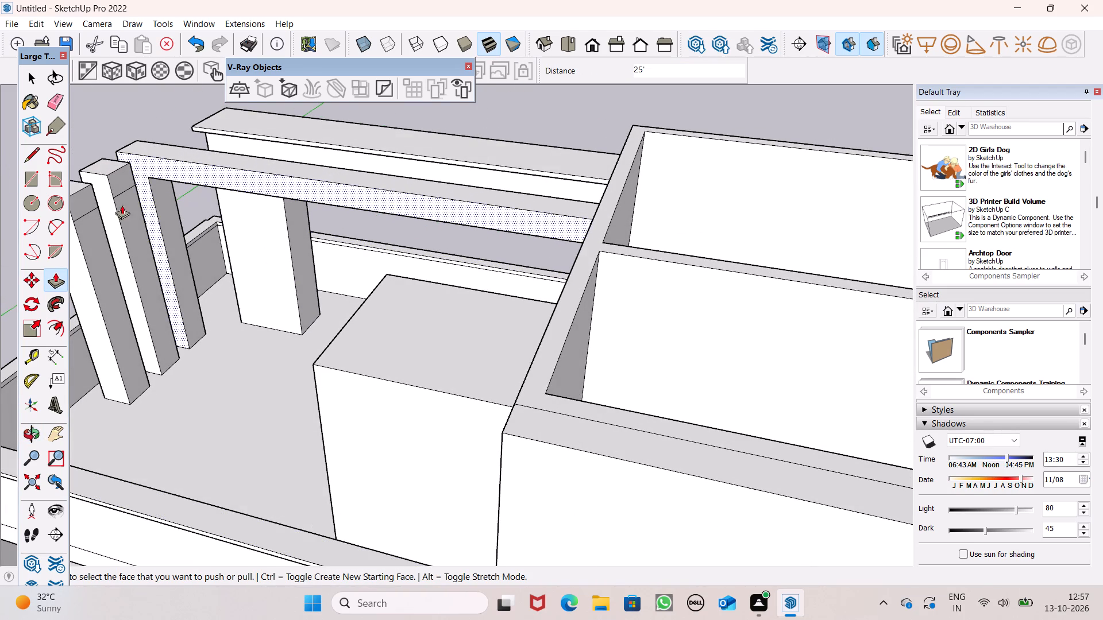
Extrude the upper sections of the other two posts 25' to the upper-storey wall, forming parallel beams.
{"action": "left_click_drag", "start_coordinate": [119, 186], "coordinate": [548, 312]}
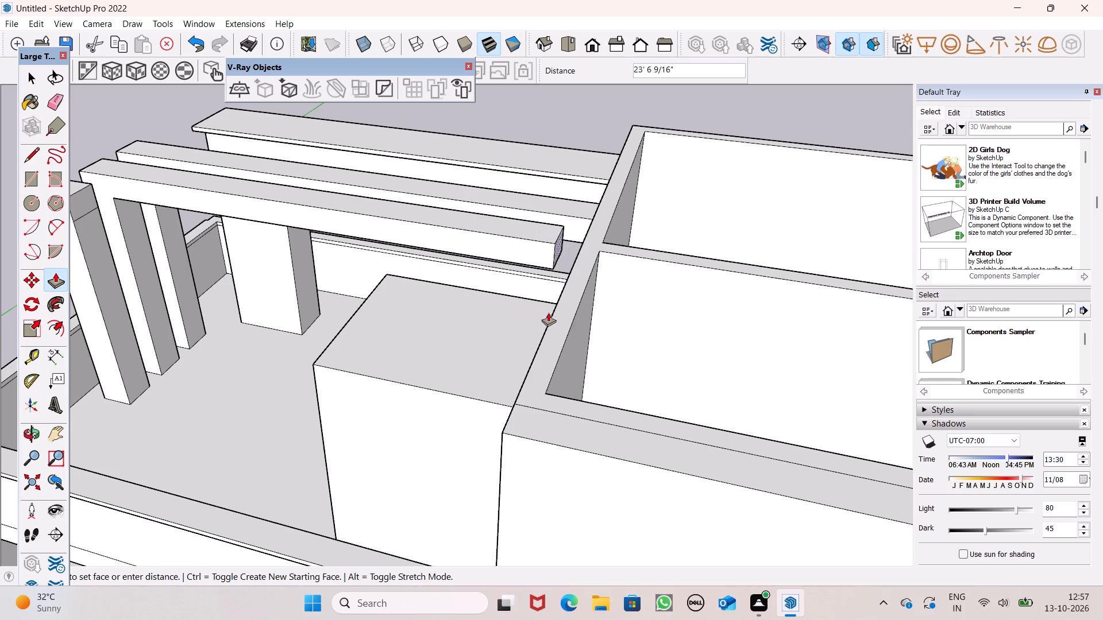
{"action": "left_click_drag", "start_coordinate": [548, 312], "coordinate": [553, 319]}
{"action": "left_click_drag", "start_coordinate": [79, 207], "coordinate": [462, 300]}
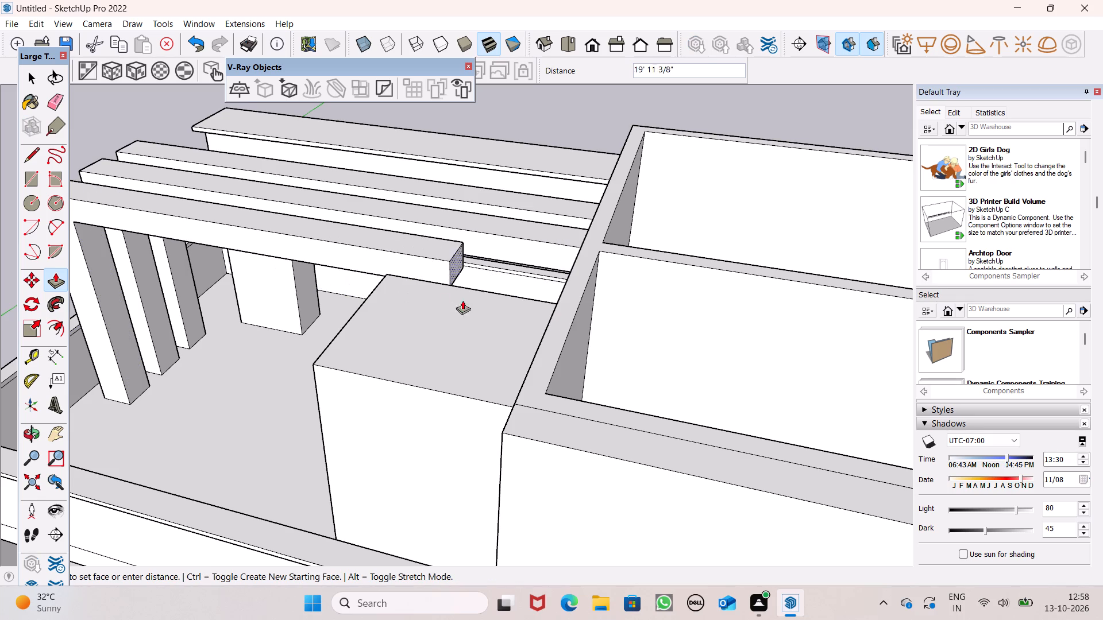
{"action": "left_click_drag", "start_coordinate": [462, 300], "coordinate": [548, 329]}
{"action": "scroll", "coordinate": [487, 224], "scroll_direction": "down", "scroll_amount": 7}
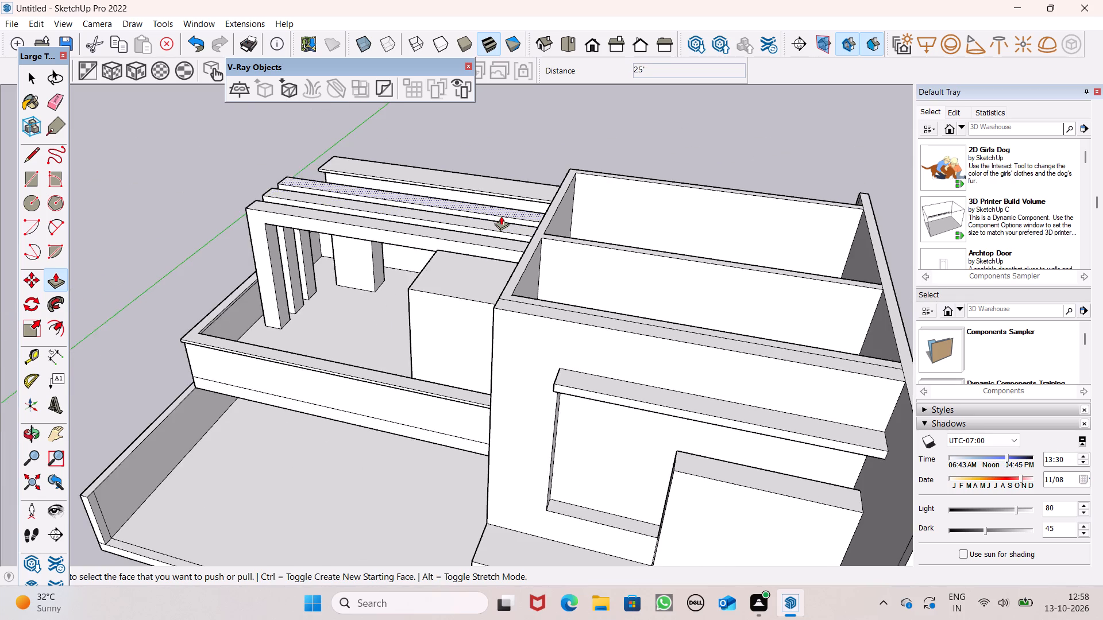
{"action": "scroll", "coordinate": [501, 216], "scroll_direction": "down", "scroll_amount": 1}
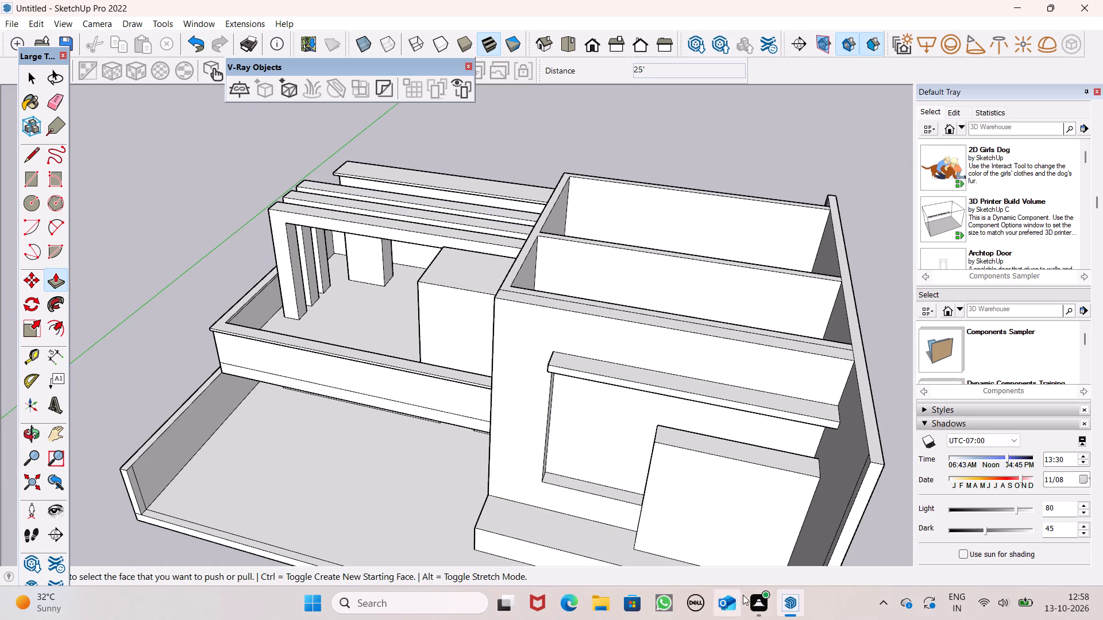
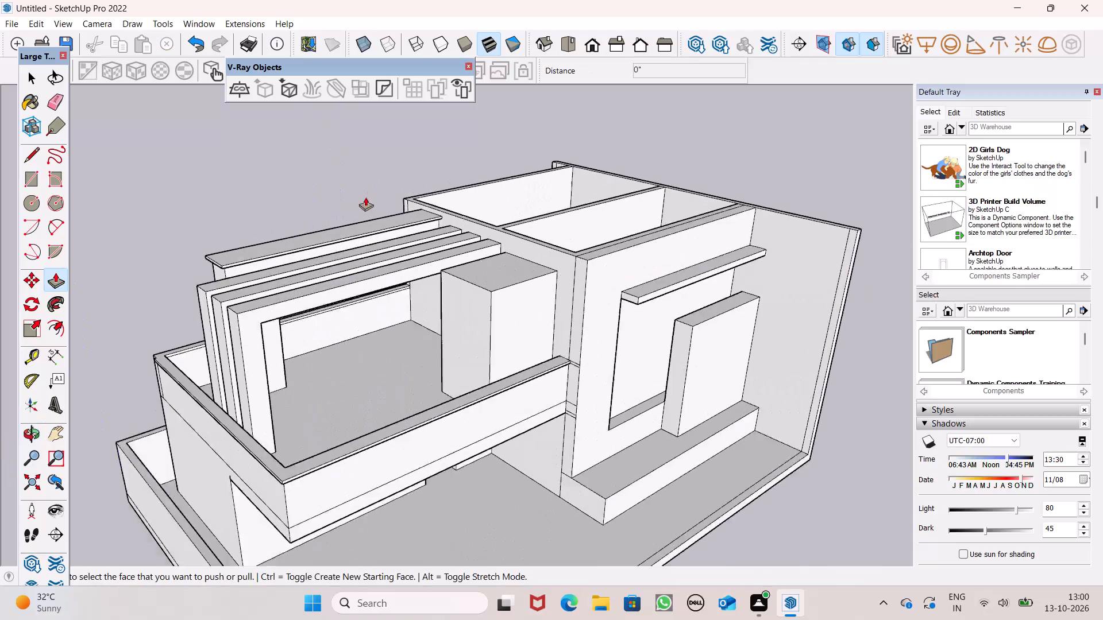
Raise the tops of the three slender pergola beams by 1' 2 1/4".
{"action": "scroll", "coordinate": [330, 273], "scroll_direction": "up", "scroll_amount": 4}
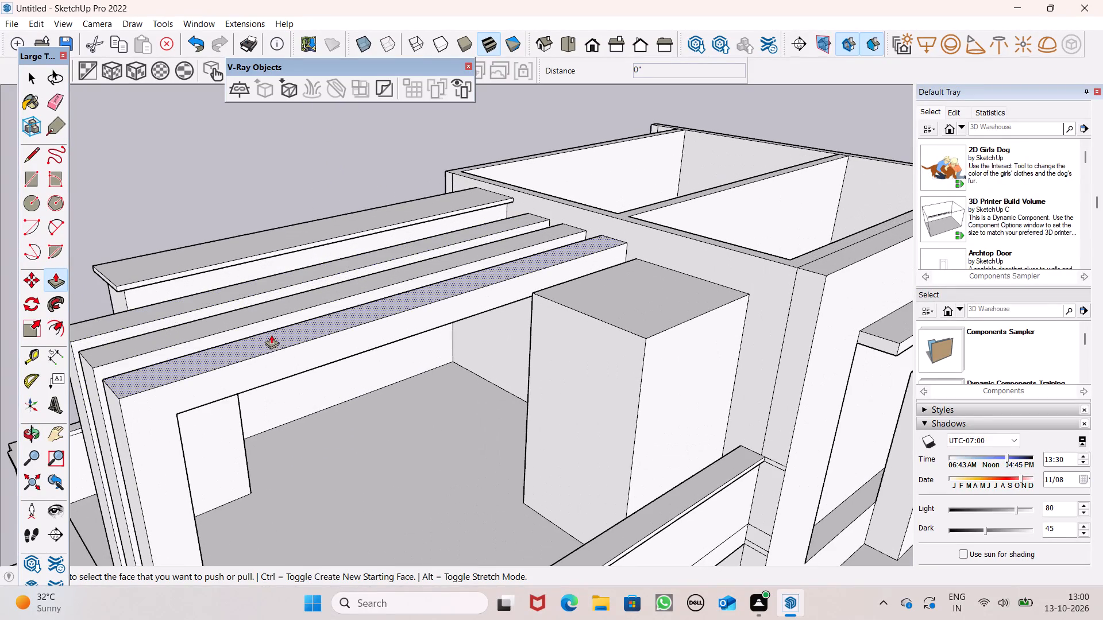
{"action": "left_click_drag", "start_coordinate": [271, 343], "coordinate": [384, 288]}
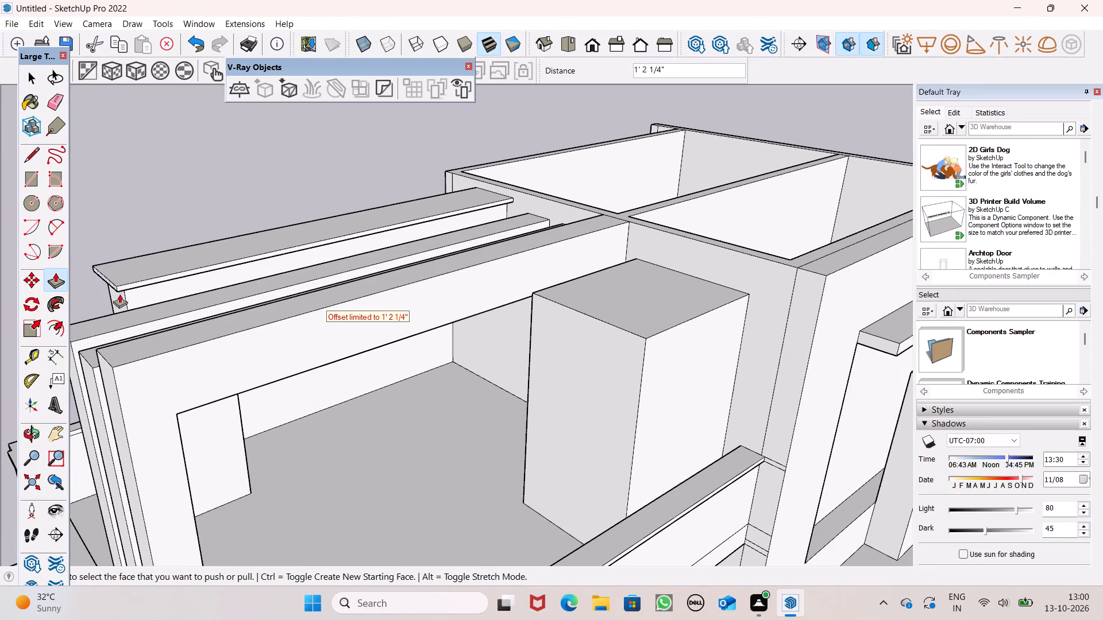
{"action": "scroll", "coordinate": [153, 325], "scroll_direction": "down", "scroll_amount": 1}
{"action": "middle_click_drag", "start_coordinate": [156, 371], "coordinate": [334, 390]}
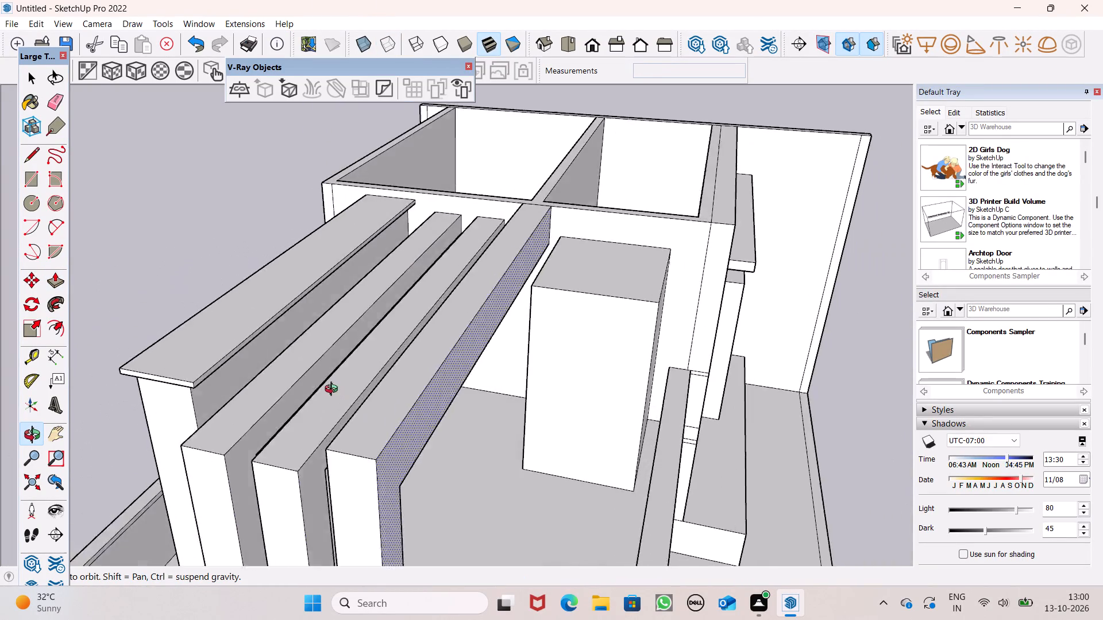
{"action": "middle_click_drag", "start_coordinate": [334, 390], "coordinate": [364, 398]}
{"action": "left_click_drag", "start_coordinate": [377, 402], "coordinate": [442, 386]}
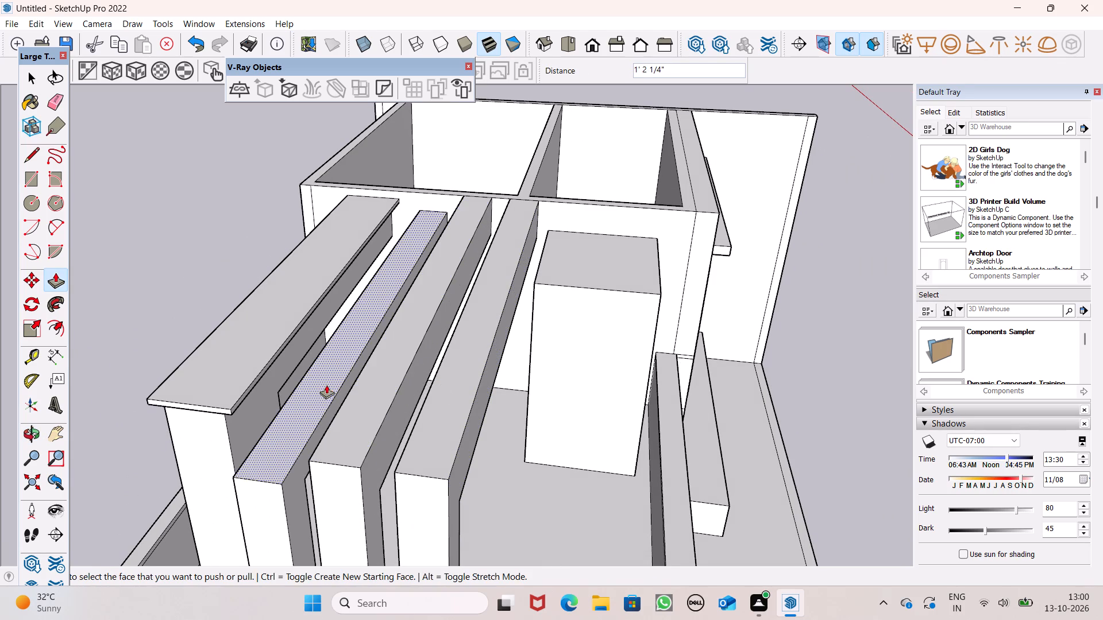
{"action": "left_click_drag", "start_coordinate": [319, 385], "coordinate": [374, 371]}
Push the undersides of the three pergola beams upward to thin them, using about 11 7/16" for the last beam.
{"action": "scroll", "coordinate": [400, 273], "scroll_direction": "down", "scroll_amount": 3}
{"action": "middle_click_drag", "start_coordinate": [468, 358], "coordinate": [429, 332]}
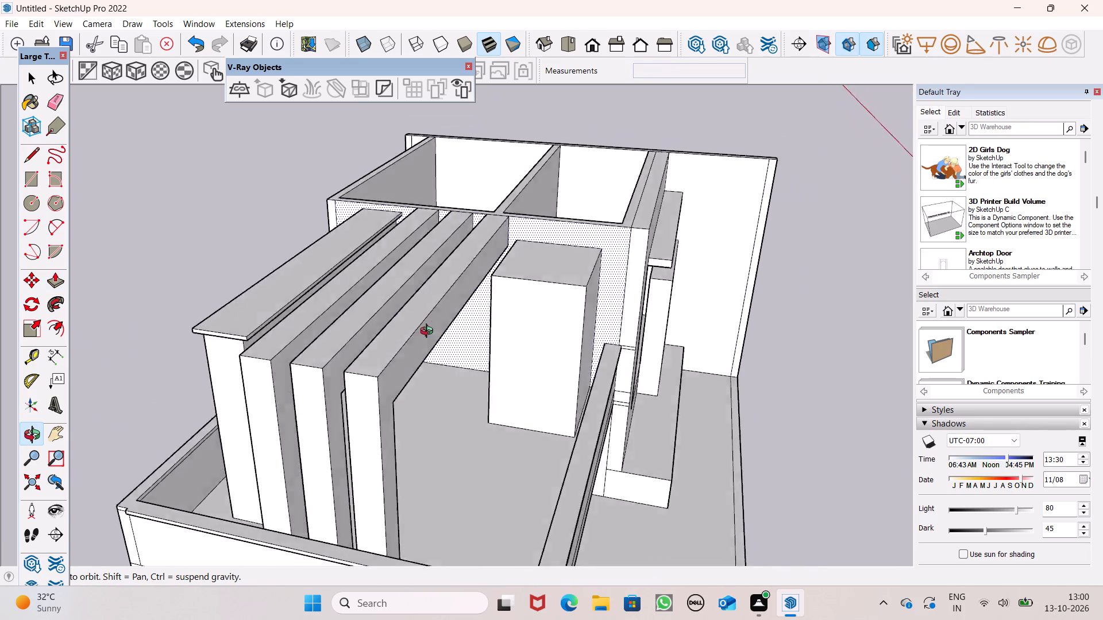
{"action": "middle_click_drag", "start_coordinate": [429, 332], "coordinate": [290, 270]}
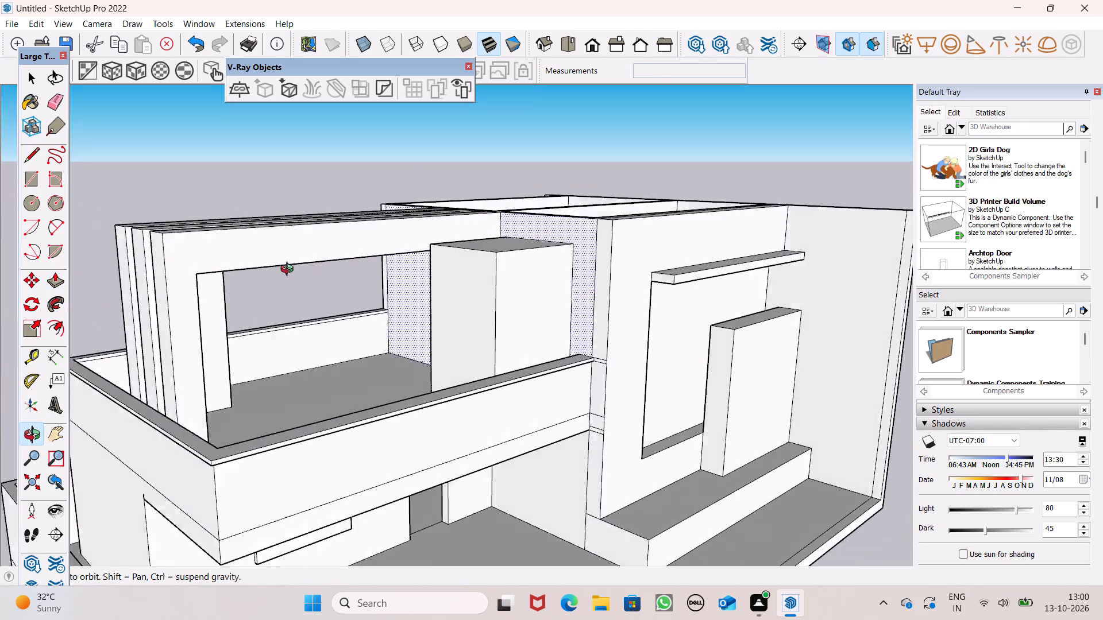
{"action": "middle_click_drag", "start_coordinate": [290, 270], "coordinate": [241, 142]}
{"action": "scroll", "coordinate": [196, 152], "scroll_direction": "up", "scroll_amount": 6}
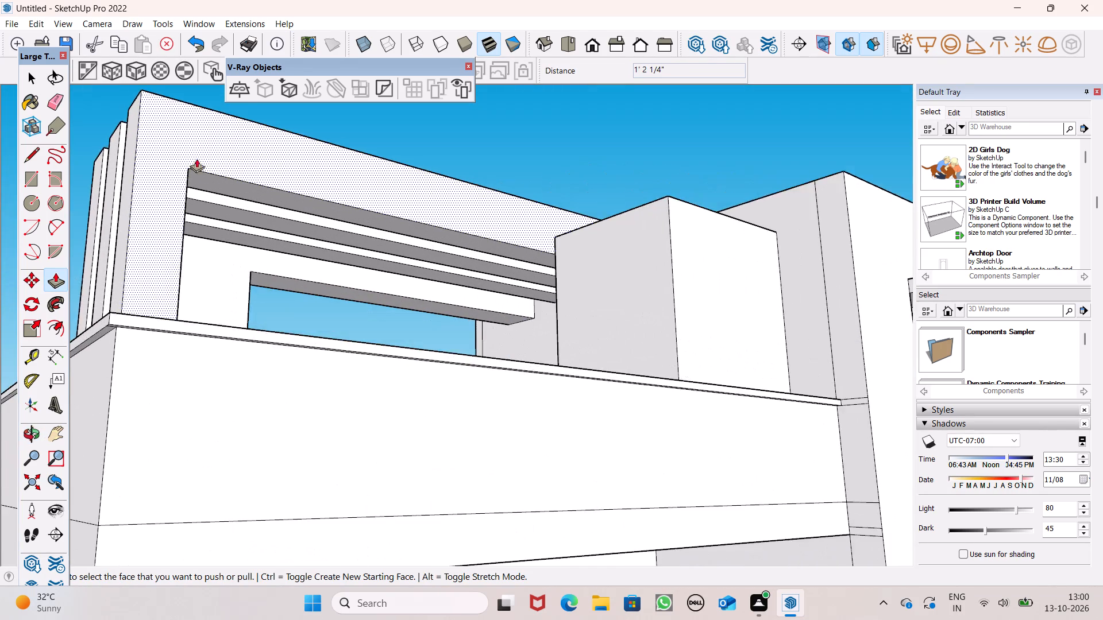
{"action": "scroll", "coordinate": [208, 162], "scroll_direction": "up", "scroll_amount": 8}
{"action": "left_click_drag", "start_coordinate": [215, 195], "coordinate": [229, 150]}
{"action": "left_click", "coordinate": [229, 150]}
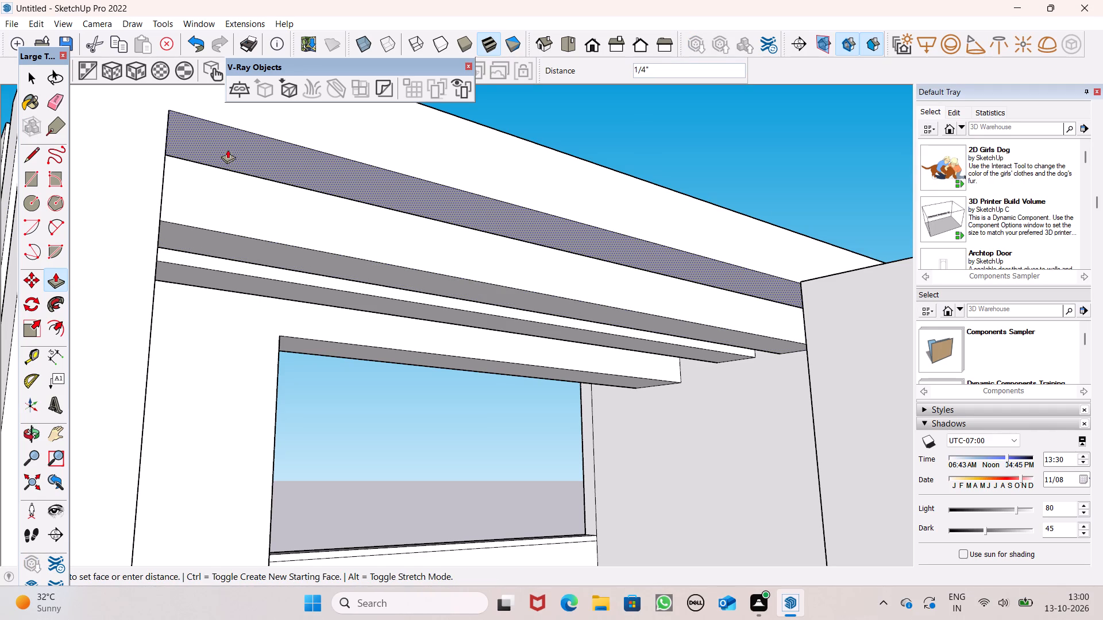
{"action": "left_click", "coordinate": [227, 146]}
{"action": "left_click_drag", "start_coordinate": [244, 251], "coordinate": [303, 139]}
{"action": "left_click_drag", "start_coordinate": [240, 285], "coordinate": [267, 208]}
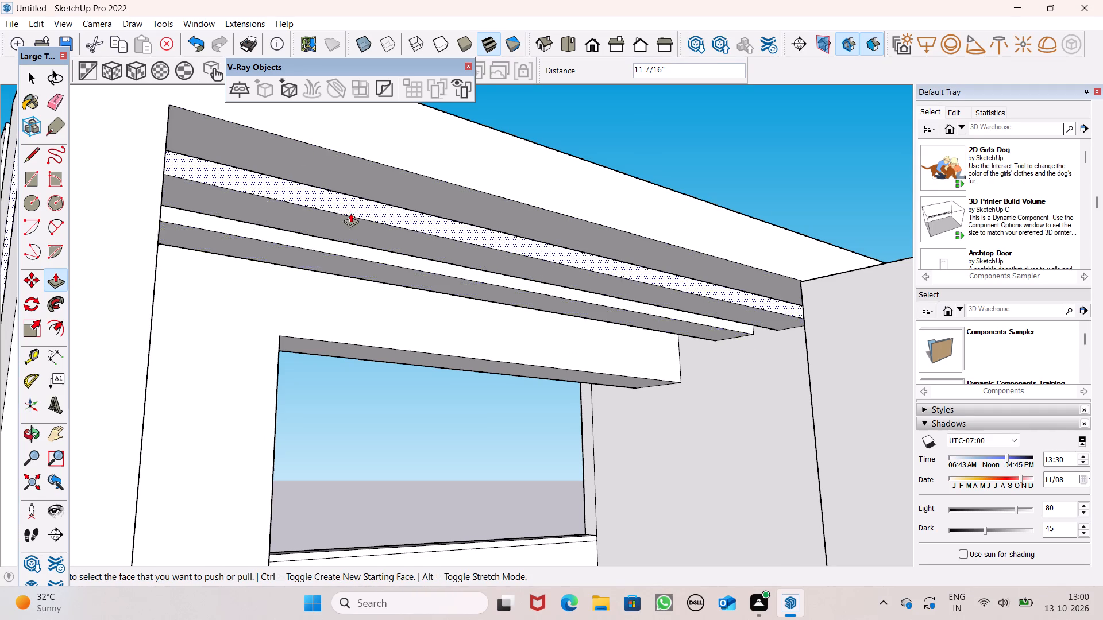
Examine the pergola beams and the building's front, roof and plinth from several angles.
{"action": "scroll", "coordinate": [408, 266], "scroll_direction": "down", "scroll_amount": 8}
{"action": "scroll", "coordinate": [485, 277], "scroll_direction": "up", "scroll_amount": 1}
{"action": "middle_click_drag", "start_coordinate": [488, 294], "coordinate": [288, 471]}
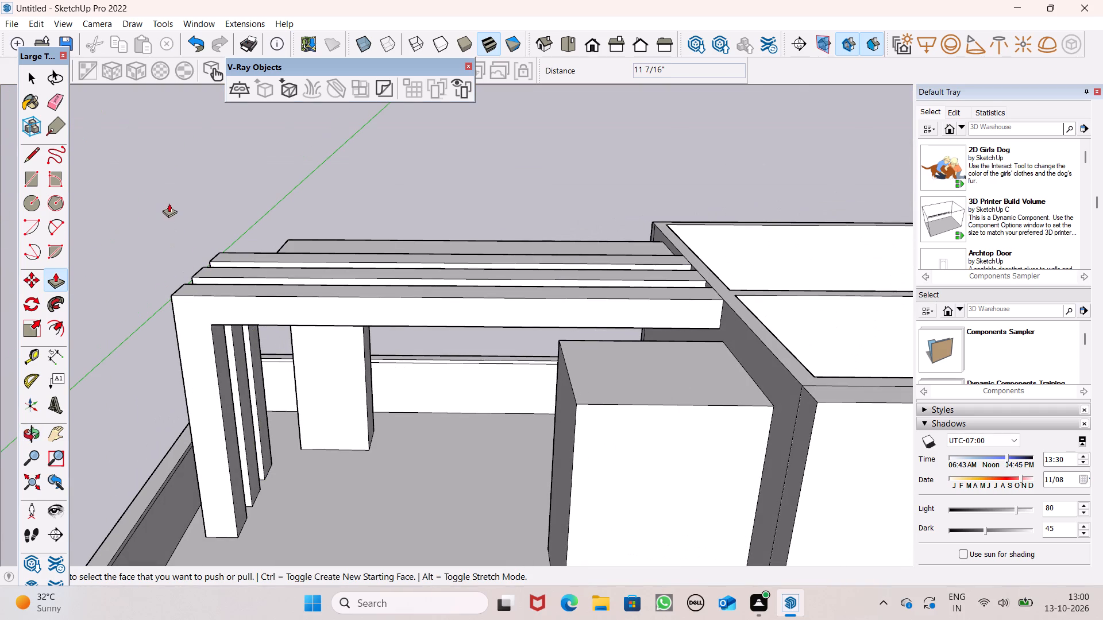
{"action": "key", "text": "space"}
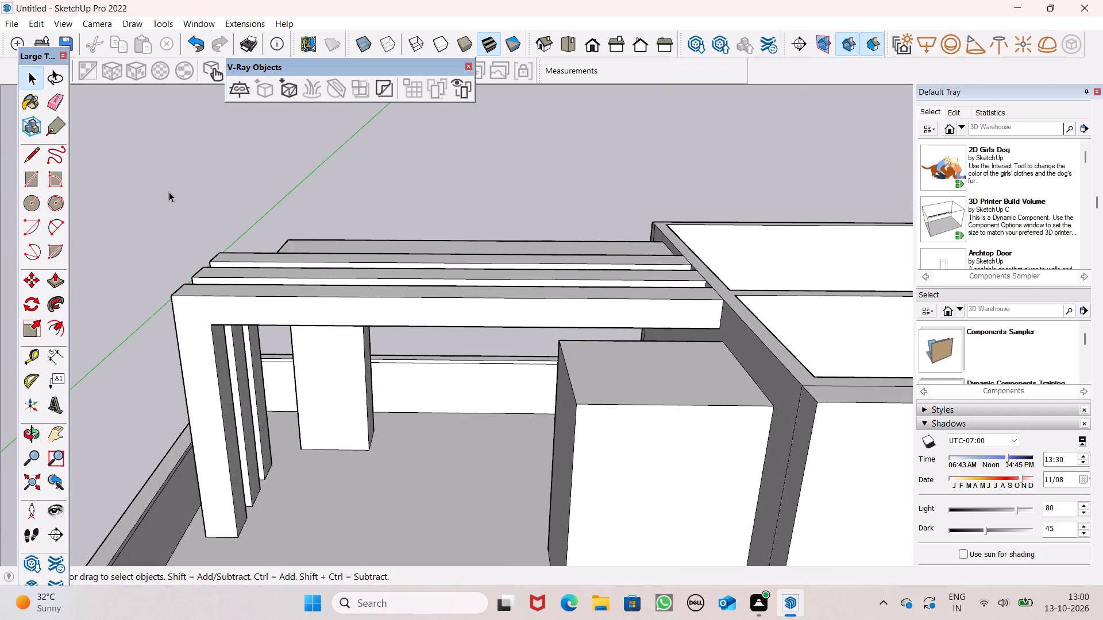
{"action": "scroll", "coordinate": [203, 300], "scroll_direction": "down", "scroll_amount": 4}
{"action": "middle_click_drag", "start_coordinate": [299, 331], "coordinate": [364, 280]}
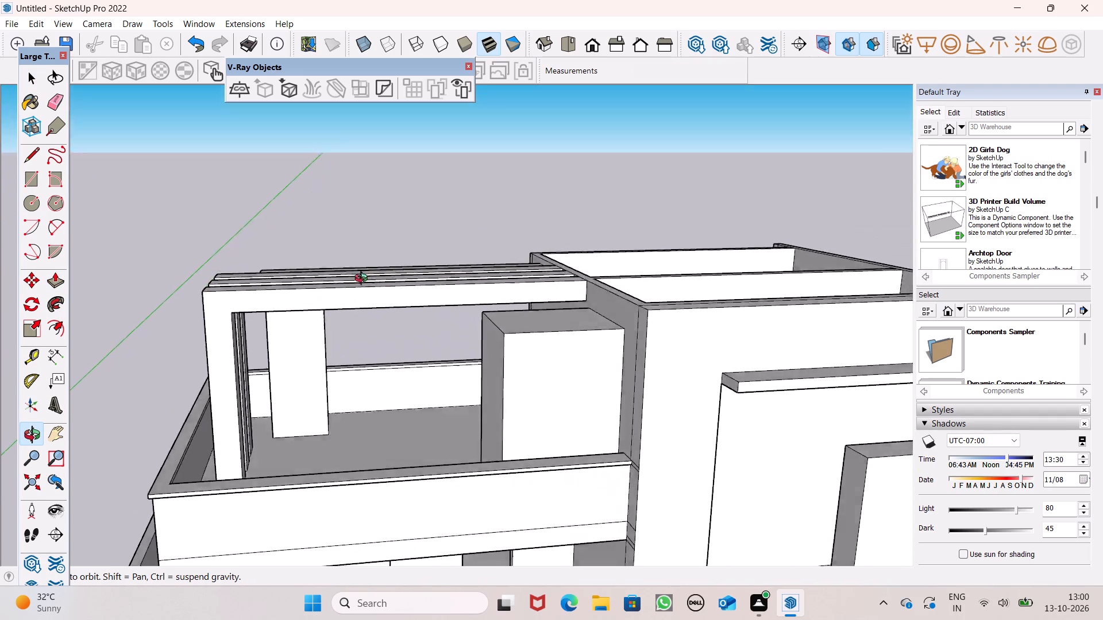
{"action": "middle_click_drag", "start_coordinate": [364, 280], "coordinate": [329, 253]}
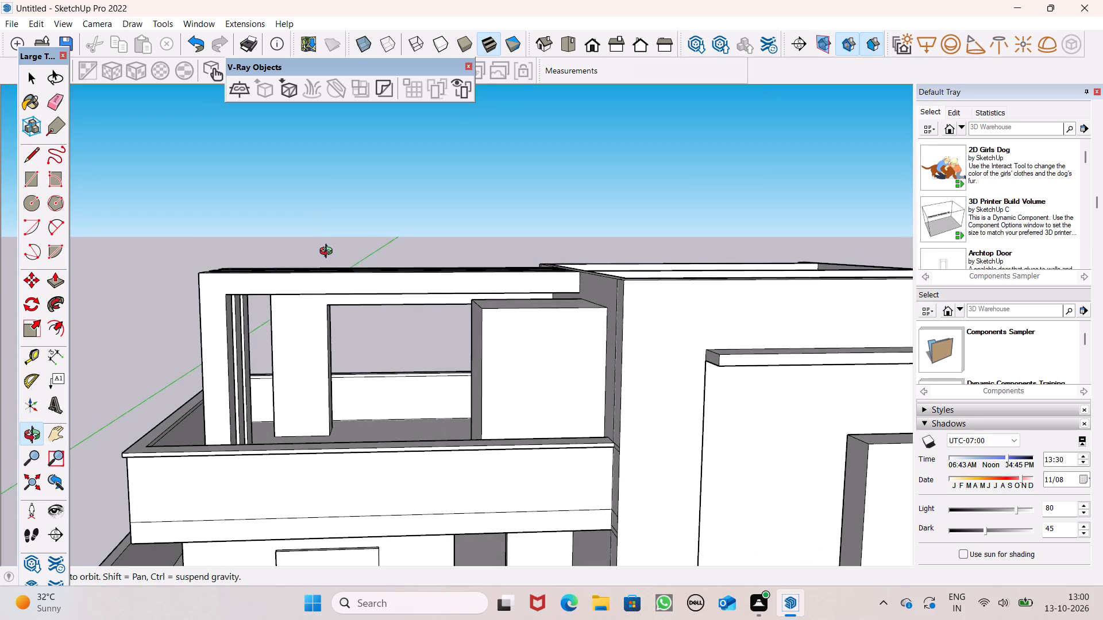
{"action": "middle_click_drag", "start_coordinate": [329, 253], "coordinate": [329, 255]}
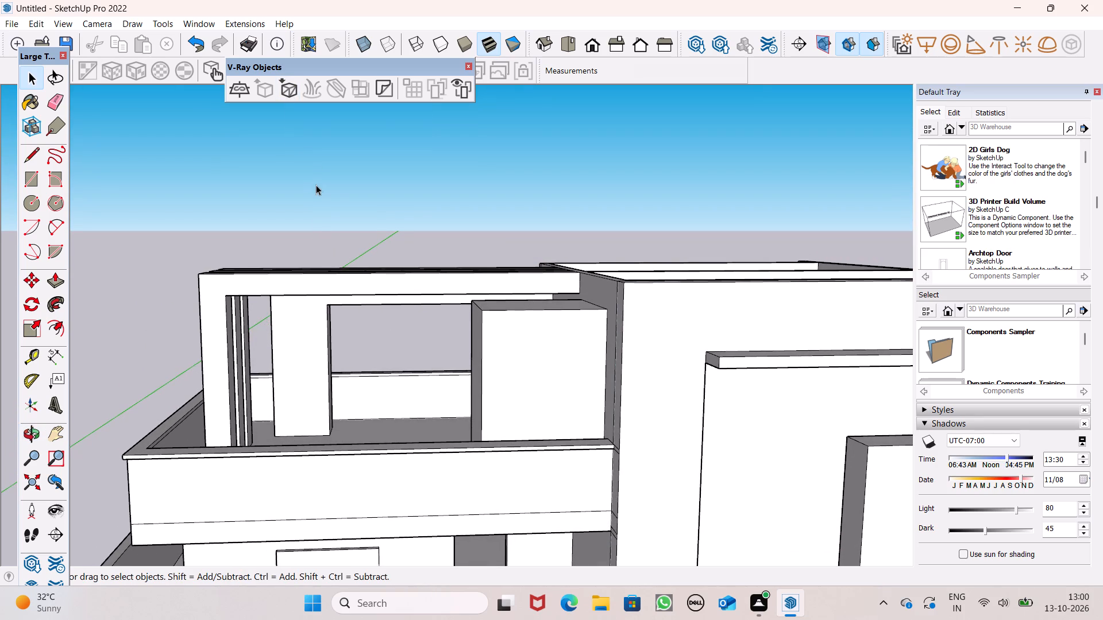
{"action": "scroll", "coordinate": [317, 205], "scroll_direction": "down", "scroll_amount": 11}
{"action": "scroll", "coordinate": [315, 227], "scroll_direction": "up", "scroll_amount": 1}
{"action": "middle_click_drag", "start_coordinate": [321, 244], "coordinate": [217, 225]}
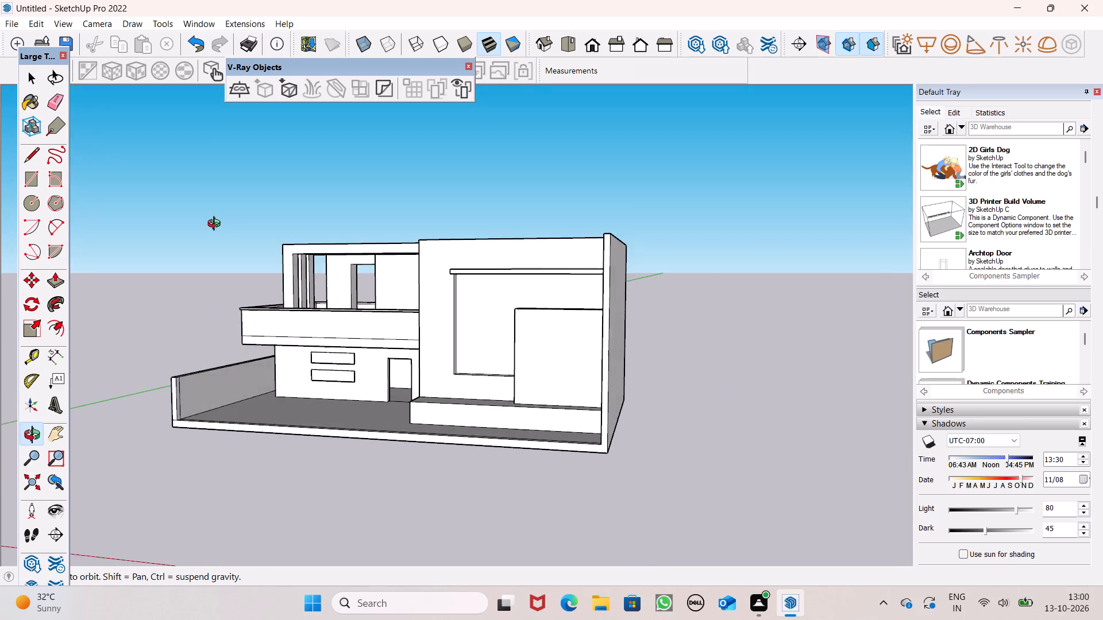
{"action": "middle_click_drag", "start_coordinate": [217, 225], "coordinate": [279, 308]}
{"action": "scroll", "coordinate": [272, 223], "scroll_direction": "up", "scroll_amount": 1}
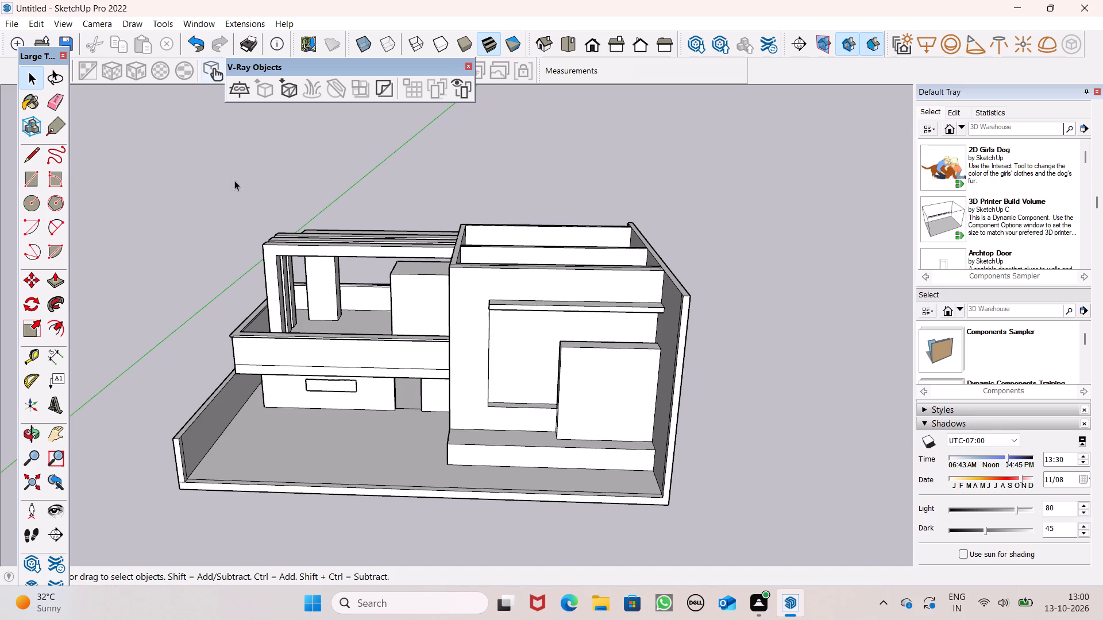
{"action": "scroll", "coordinate": [291, 294], "scroll_direction": "down", "scroll_amount": 3}
{"action": "scroll", "coordinate": [441, 481], "scroll_direction": "up", "scroll_amount": 1}
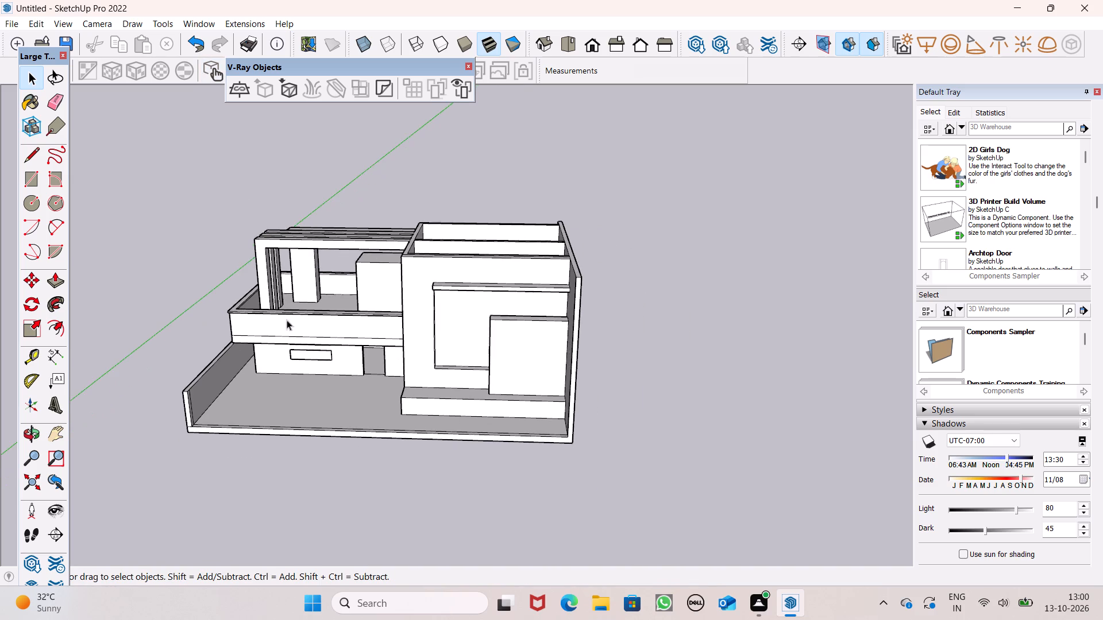
{"action": "scroll", "coordinate": [277, 290], "scroll_direction": "down", "scroll_amount": 1}
{"action": "middle_click_drag", "start_coordinate": [384, 297], "coordinate": [438, 452]}
{"action": "scroll", "coordinate": [422, 424], "scroll_direction": "up", "scroll_amount": 4}
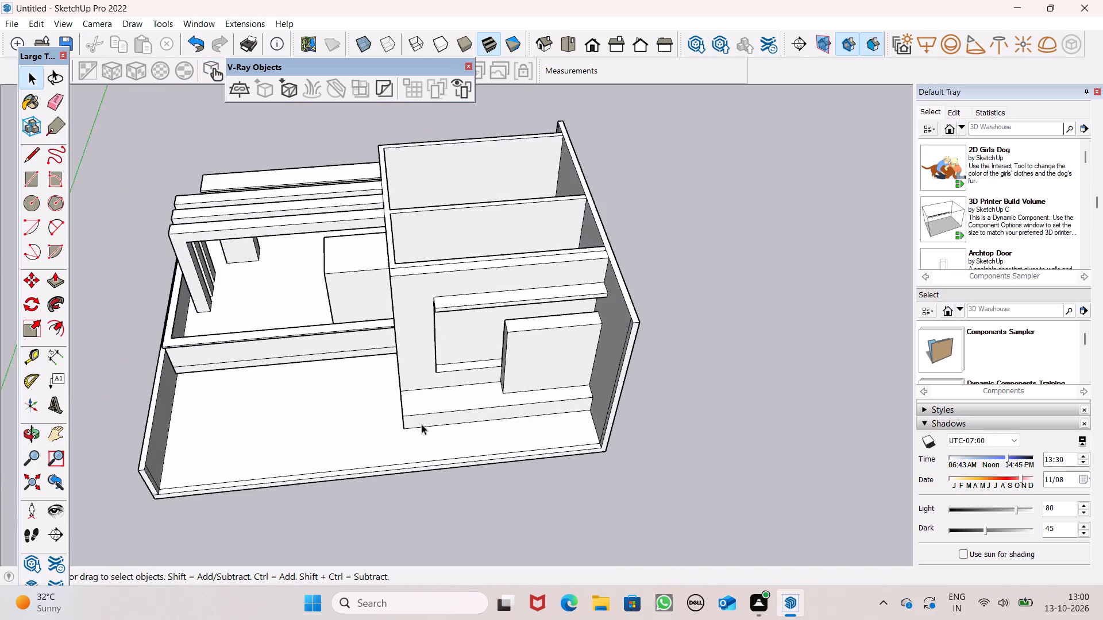
{"action": "scroll", "coordinate": [422, 424], "scroll_direction": "down", "scroll_amount": 1}
{"action": "scroll", "coordinate": [422, 424], "scroll_direction": "up", "scroll_amount": 2}
{"action": "middle_click_drag", "start_coordinate": [466, 434], "coordinate": [478, 330]}
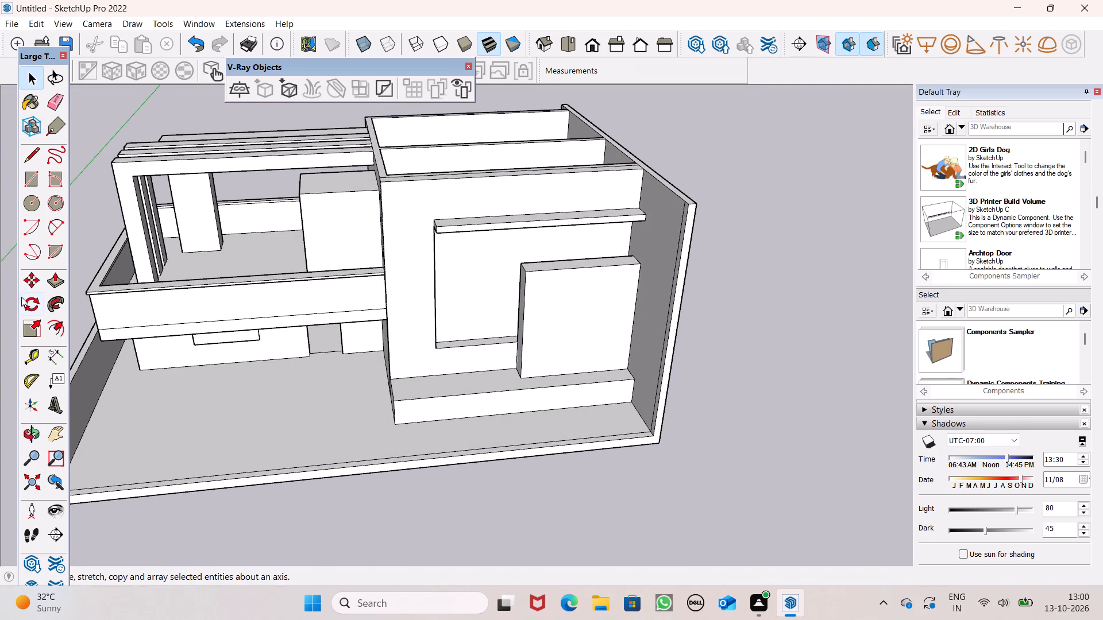
Draw a 5' 7" by 7 1/2" rectangle on the slab from the plinth's outer corner to the line along the slab's front edge.
{"action": "left_click", "coordinate": [44, 185]}
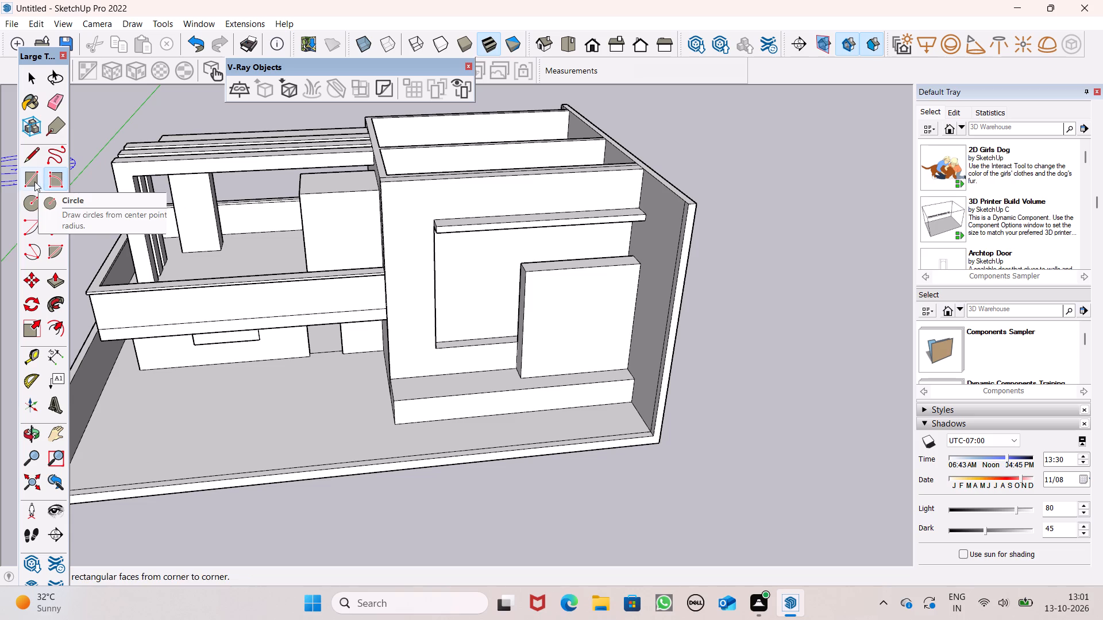
{"action": "key", "text": "space"}
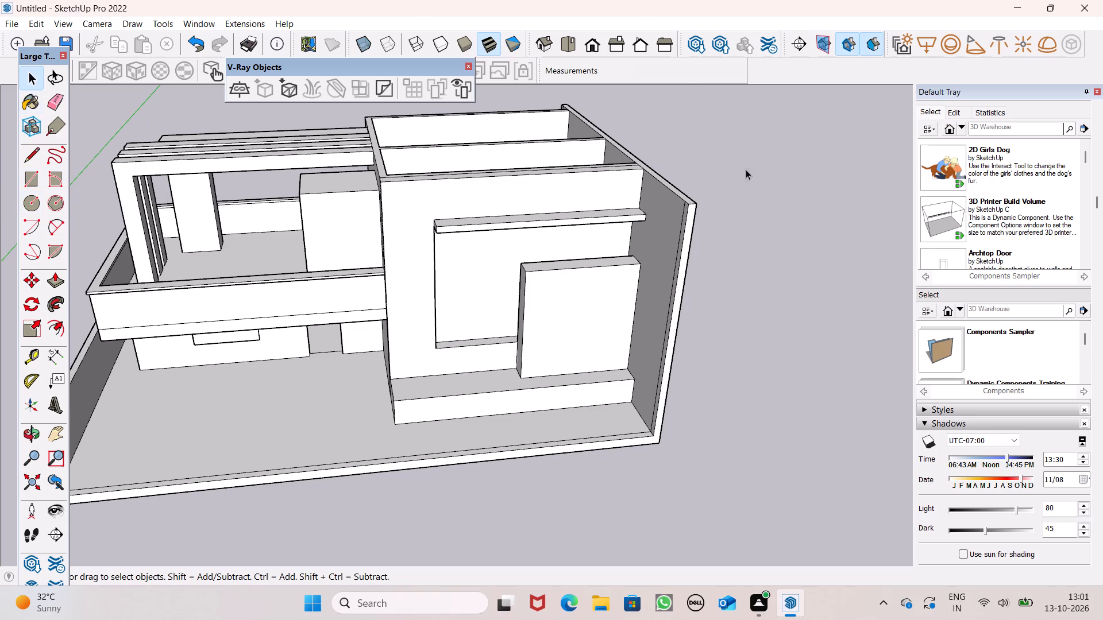
{"action": "scroll", "coordinate": [591, 334], "scroll_direction": "up", "scroll_amount": 5}
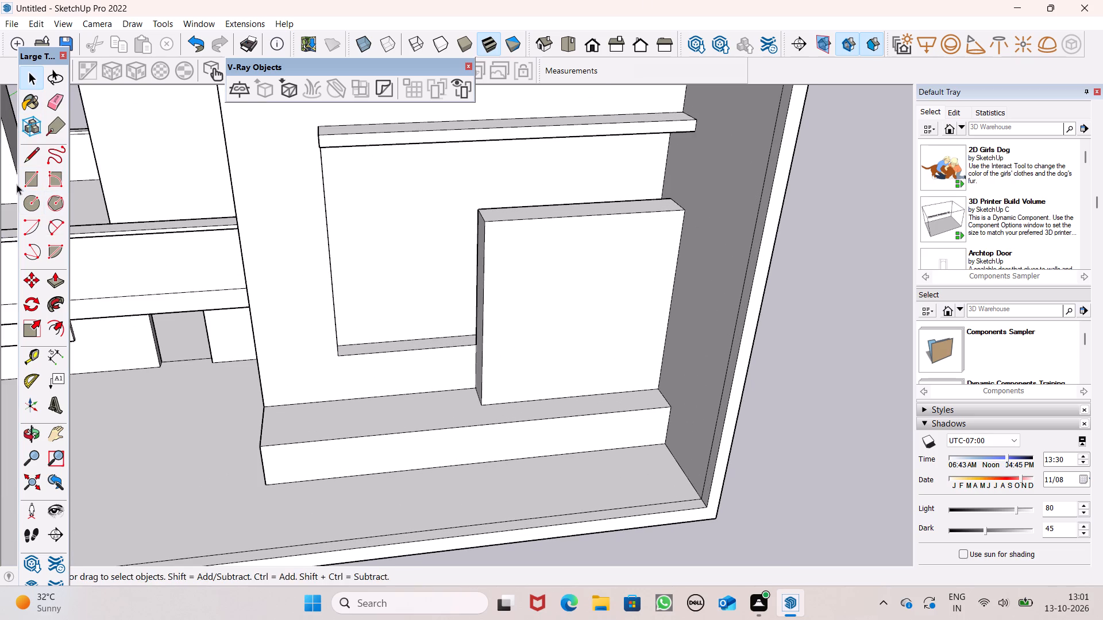
{"action": "left_click", "coordinate": [24, 179]}
{"action": "scroll", "coordinate": [292, 266], "scroll_direction": "down", "scroll_amount": 4}
{"action": "scroll", "coordinate": [302, 279], "scroll_direction": "up", "scroll_amount": 1}
{"action": "scroll", "coordinate": [303, 281], "scroll_direction": "down", "scroll_amount": 3}
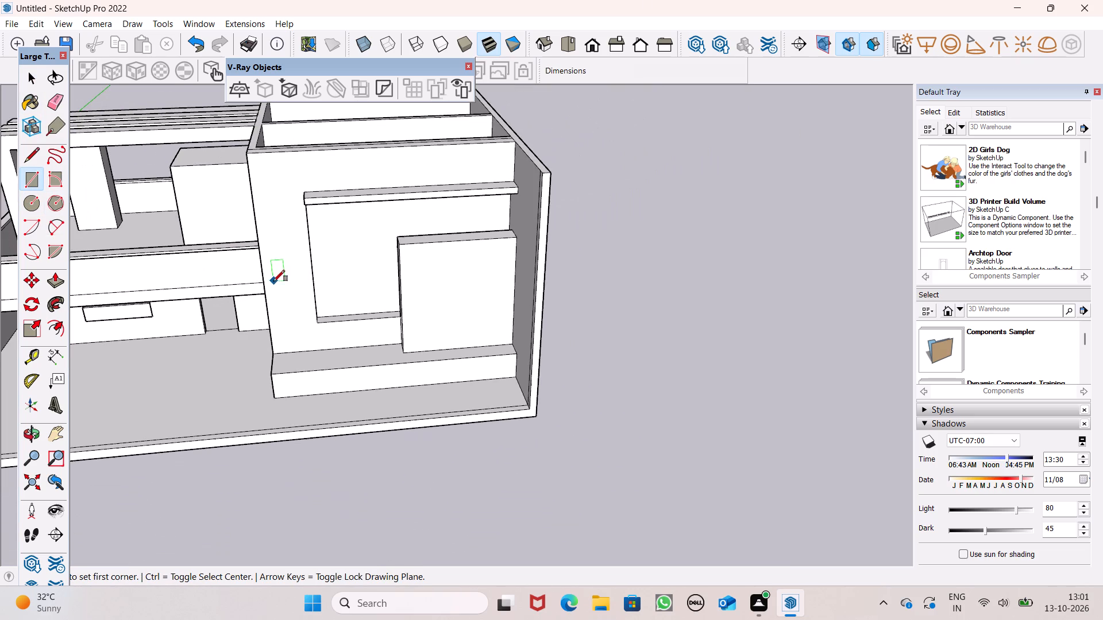
{"action": "middle_click_drag", "start_coordinate": [287, 299], "coordinate": [287, 497]}
{"action": "scroll", "coordinate": [294, 511], "scroll_direction": "down", "scroll_amount": 1}
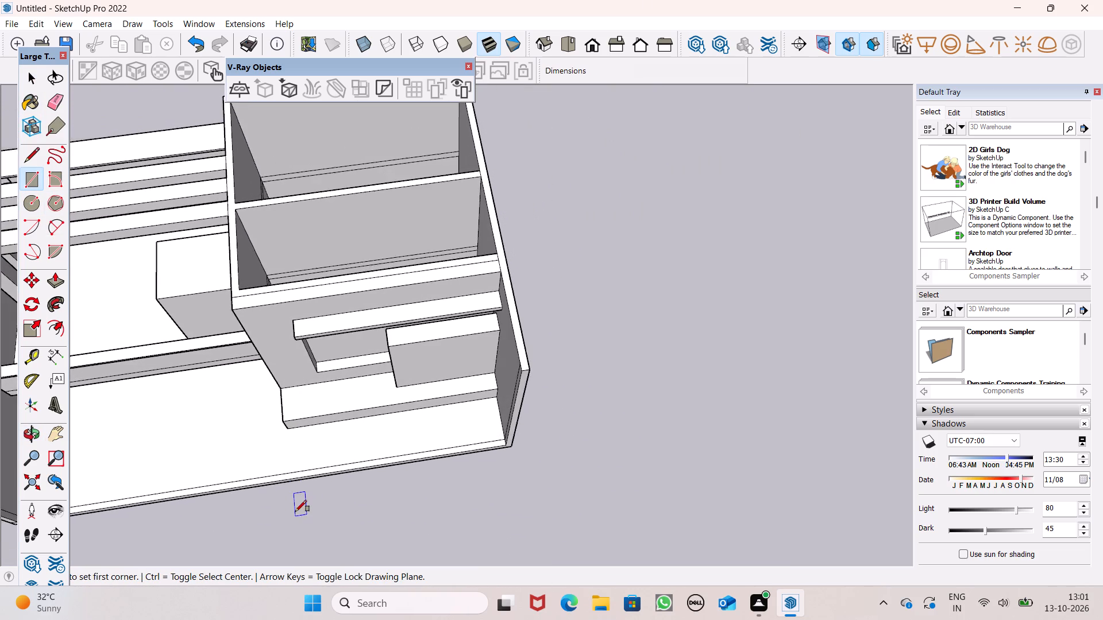
{"action": "scroll", "coordinate": [295, 511], "scroll_direction": "up", "scroll_amount": 3}
{"action": "scroll", "coordinate": [266, 452], "scroll_direction": "up", "scroll_amount": 6}
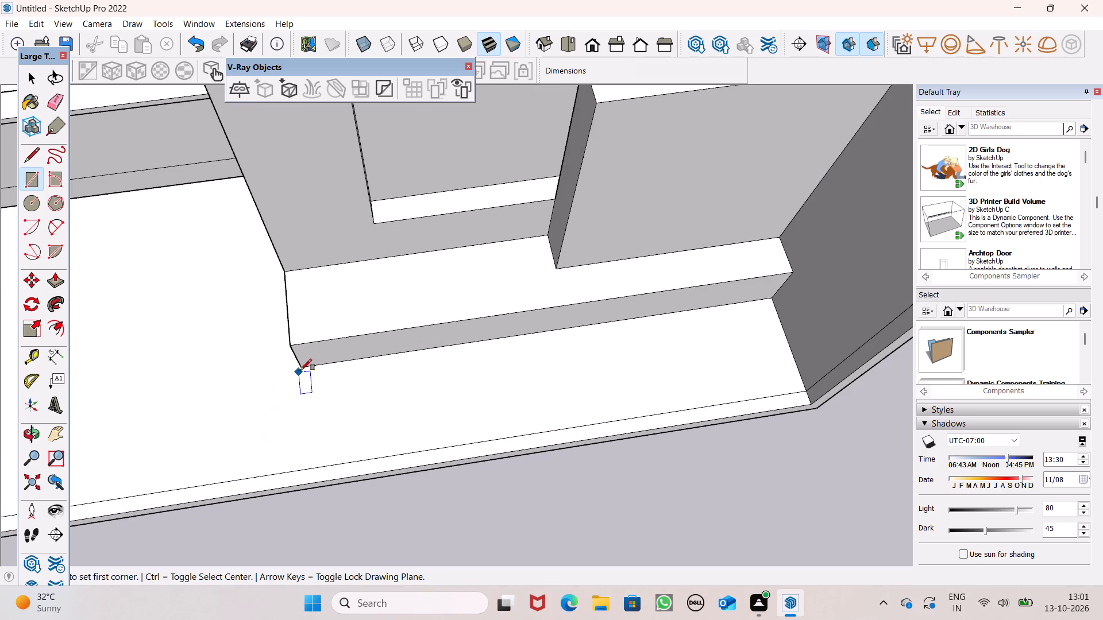
{"action": "left_click", "coordinate": [300, 370]}
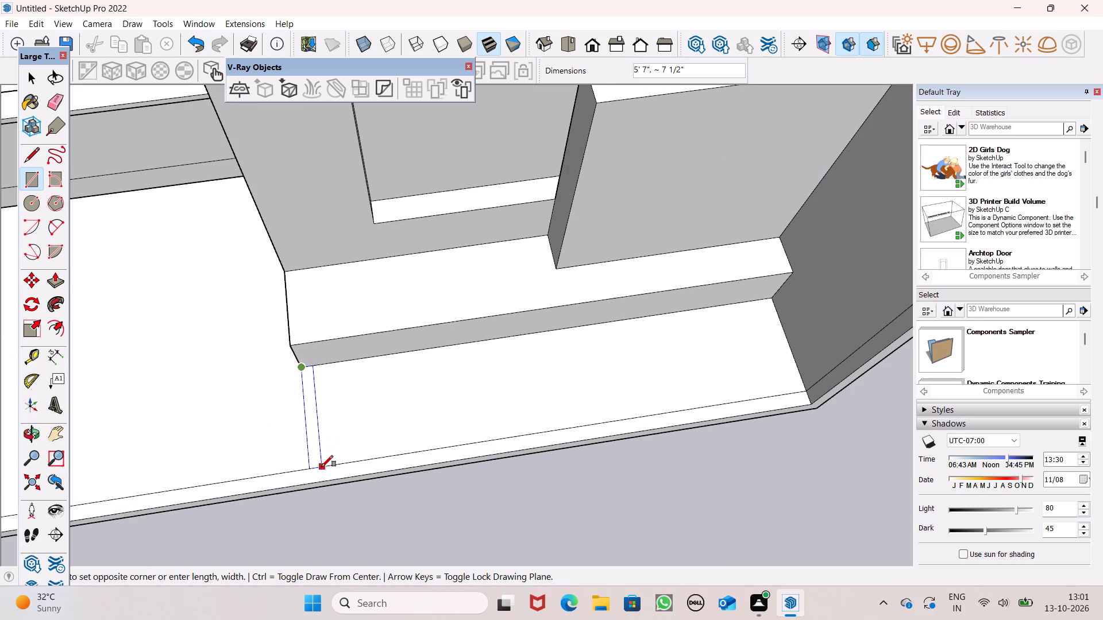
{"action": "left_click", "coordinate": [322, 467]}
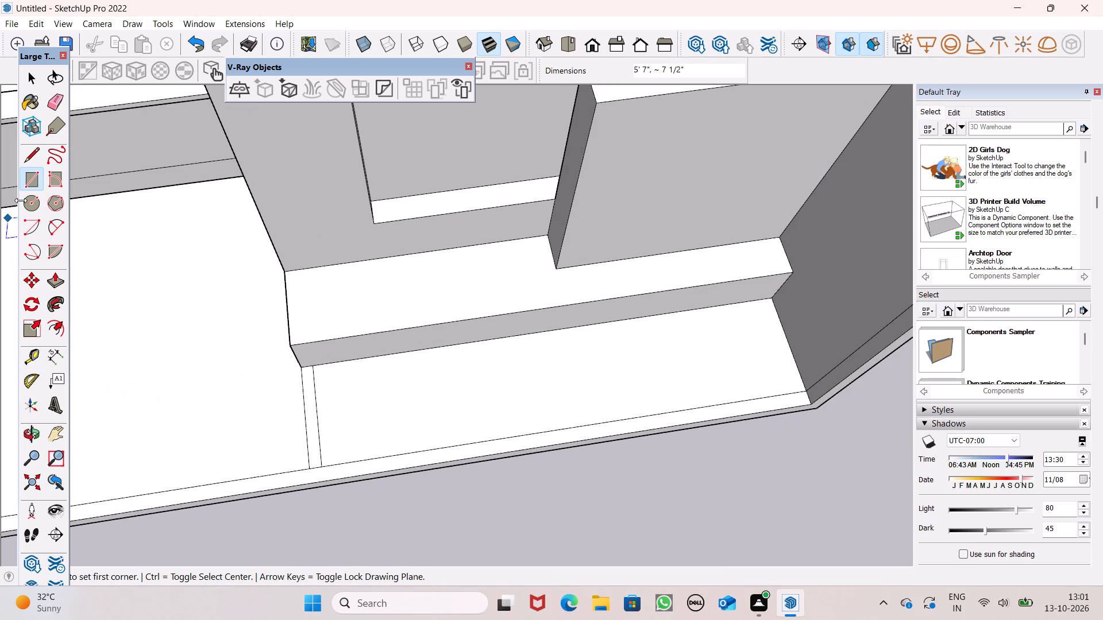
Draw a 26' 3 1/2" line on the slab parallel to its front edge, from the narrow strip to the side wall.
{"action": "left_click", "coordinate": [34, 151]}
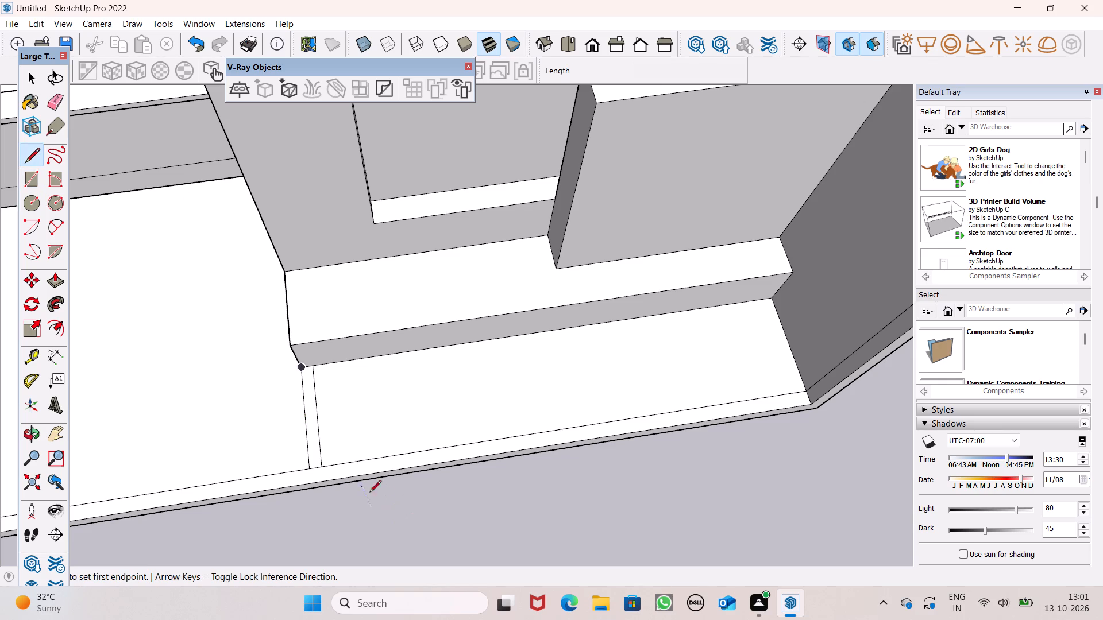
{"action": "left_click", "coordinate": [304, 455]}
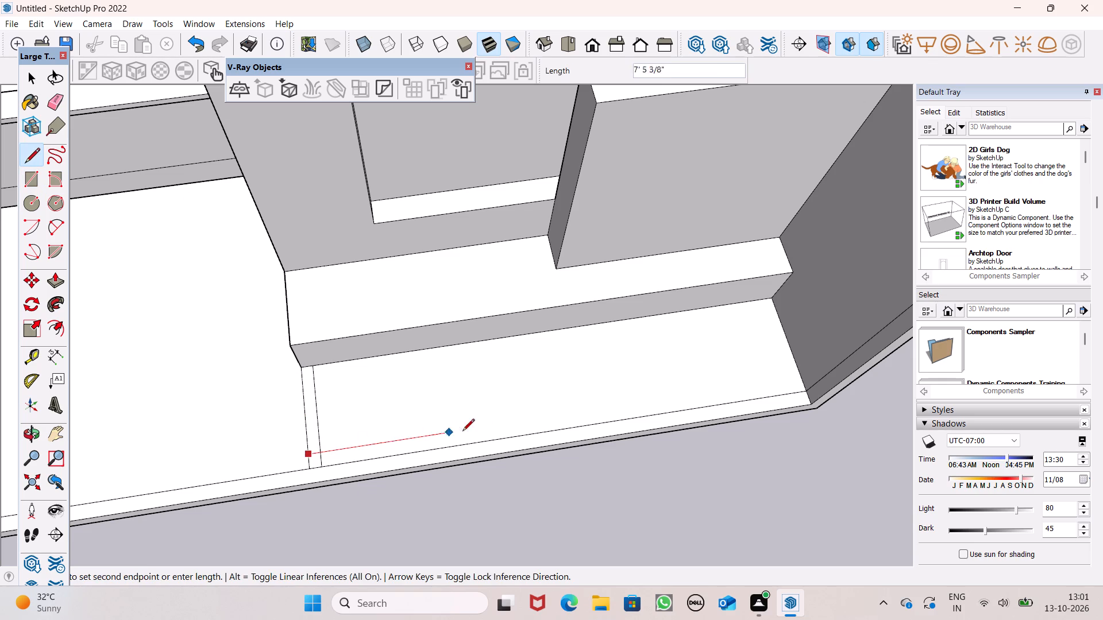
{"action": "left_click", "coordinate": [800, 374]}
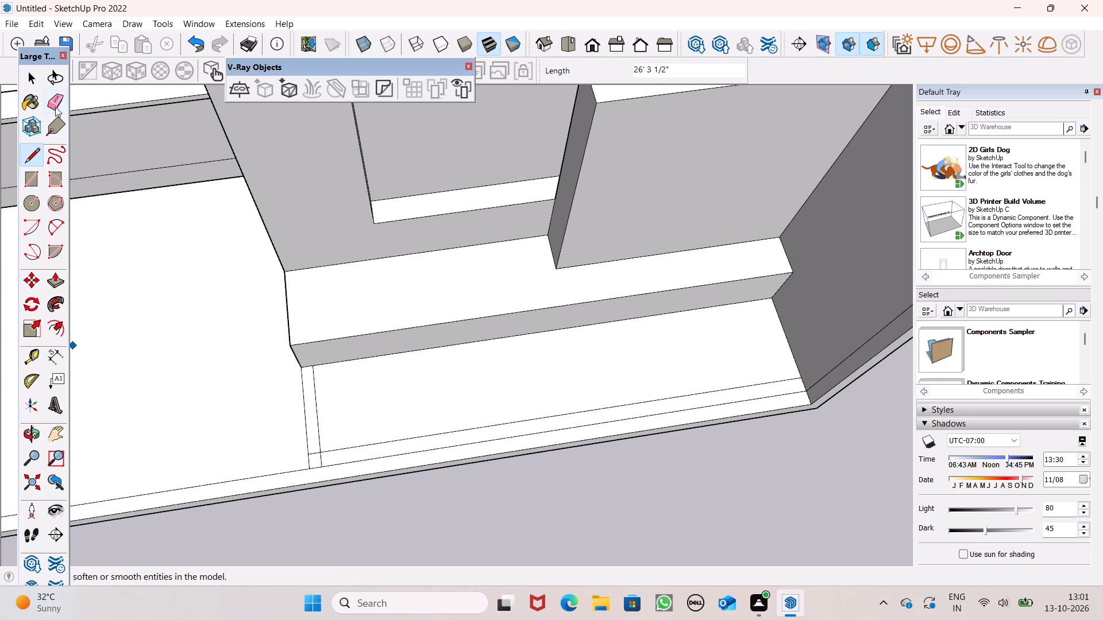
Erase the overlapping line segments where the strips meet at the corner, leaving one continuous L-shaped band.
{"action": "left_click", "coordinate": [55, 107]}
{"action": "scroll", "coordinate": [307, 481], "scroll_direction": "up", "scroll_amount": 5}
{"action": "left_click_drag", "start_coordinate": [316, 427], "coordinate": [322, 441]}
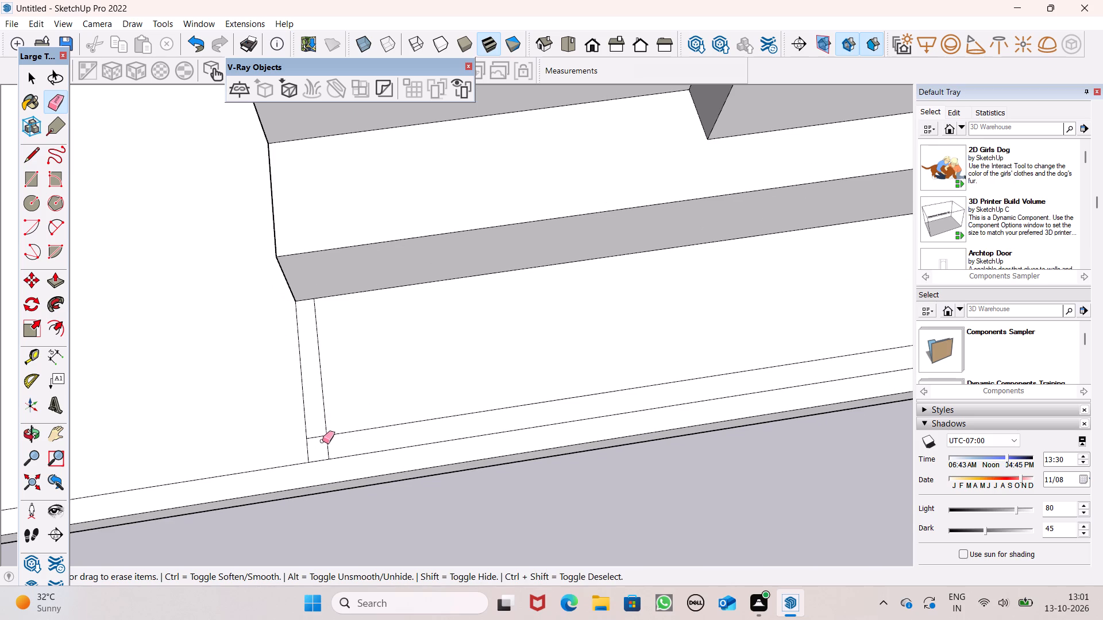
{"action": "left_click_drag", "start_coordinate": [322, 441], "coordinate": [331, 443]}
Extrude the L-shaped band slightly upward to form a low kerb in front of the plinth.
{"action": "scroll", "coordinate": [317, 441], "scroll_direction": "down", "scroll_amount": 8}
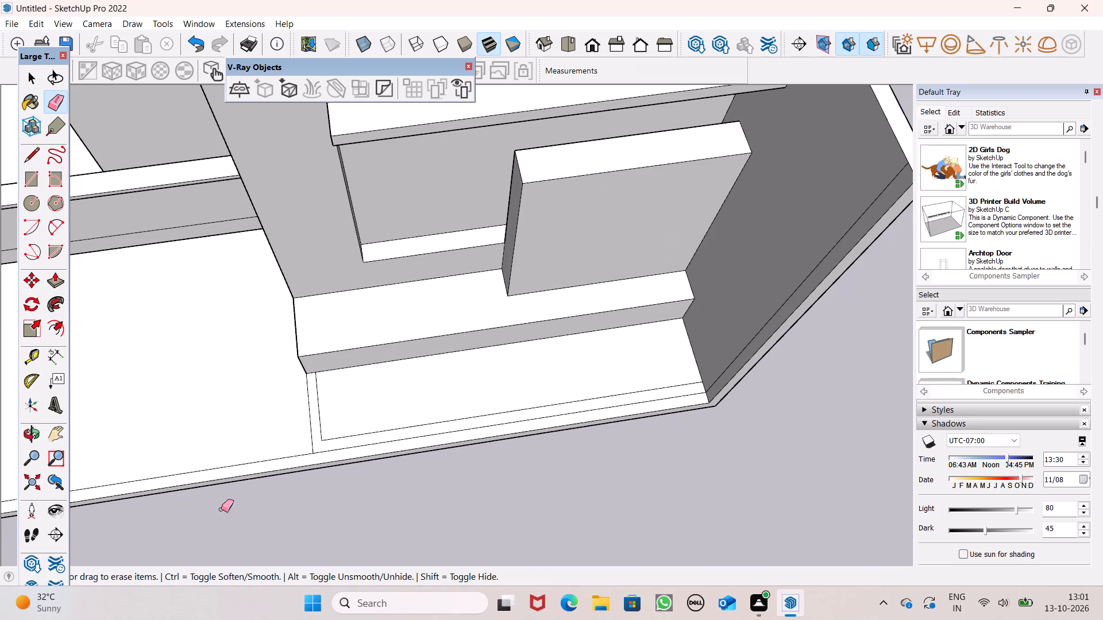
{"action": "left_click", "coordinate": [58, 286]}
{"action": "left_click_drag", "start_coordinate": [315, 442], "coordinate": [314, 435]}
{"action": "key", "text": "space"}
Examine the low kerb in front of the plinth and the whole building from the front corner.
{"action": "middle_click_drag", "start_coordinate": [342, 516], "coordinate": [342, 514]}
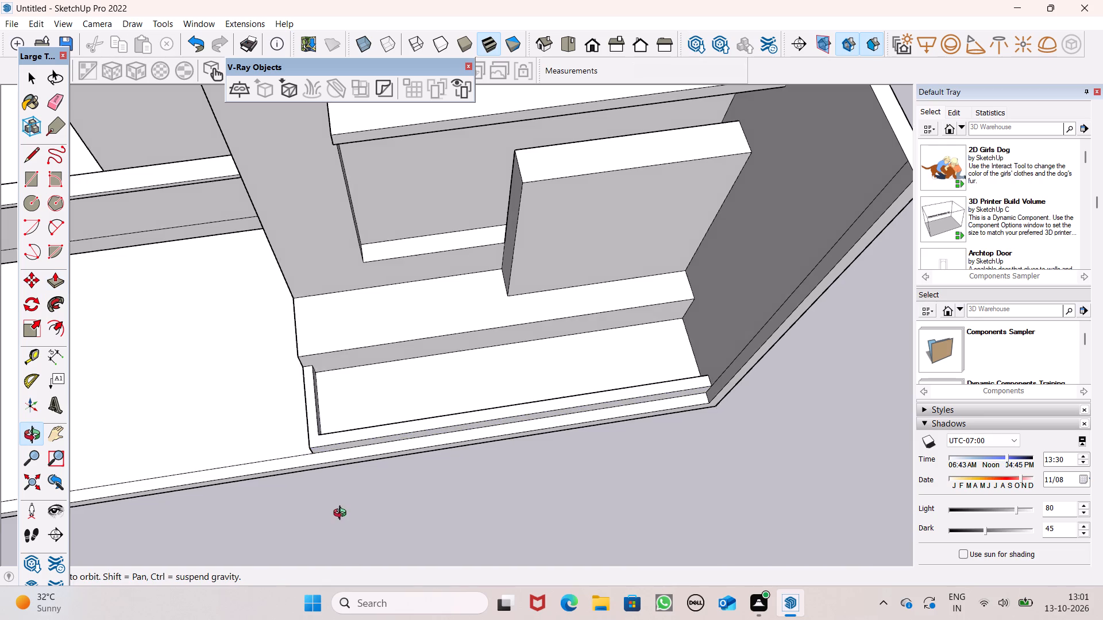
{"action": "middle_click_drag", "start_coordinate": [342, 514], "coordinate": [467, 283]}
{"action": "scroll", "coordinate": [477, 304], "scroll_direction": "down", "scroll_amount": 2}
{"action": "middle_click_drag", "start_coordinate": [448, 379], "coordinate": [507, 306]}
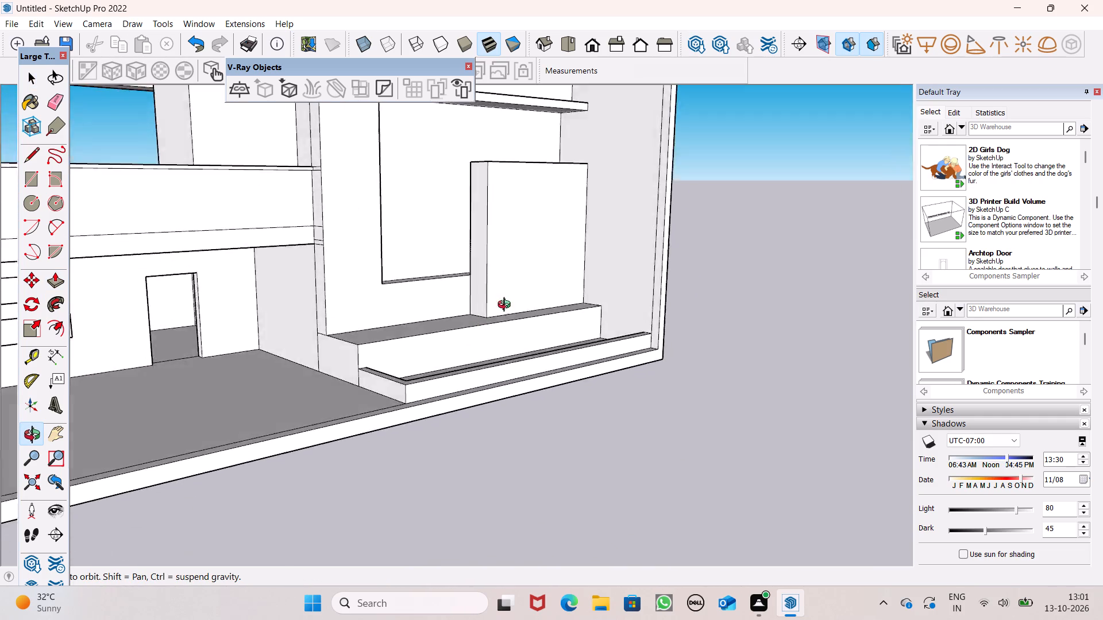
{"action": "middle_click_drag", "start_coordinate": [507, 306], "coordinate": [530, 331]}
{"action": "scroll", "coordinate": [515, 272], "scroll_direction": "down", "scroll_amount": 9}
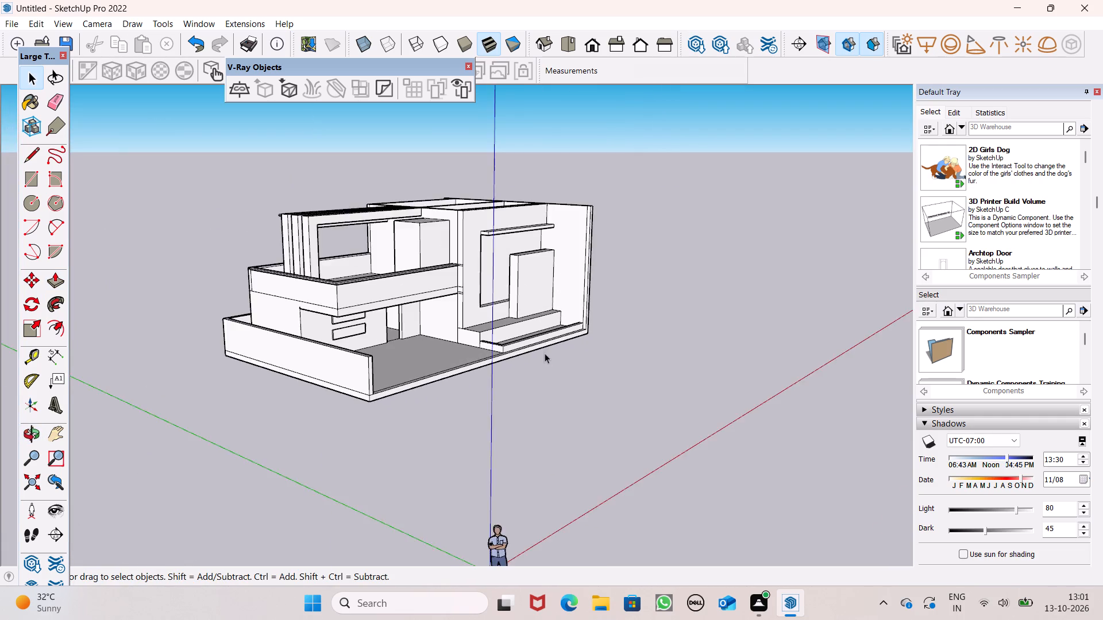
Examine the whole building from the front, from a distance and close to the kerbed front plinth.
{"action": "middle_click_drag", "start_coordinate": [546, 358], "coordinate": [408, 344]}
{"action": "scroll", "coordinate": [369, 257], "scroll_direction": "down", "scroll_amount": 8}
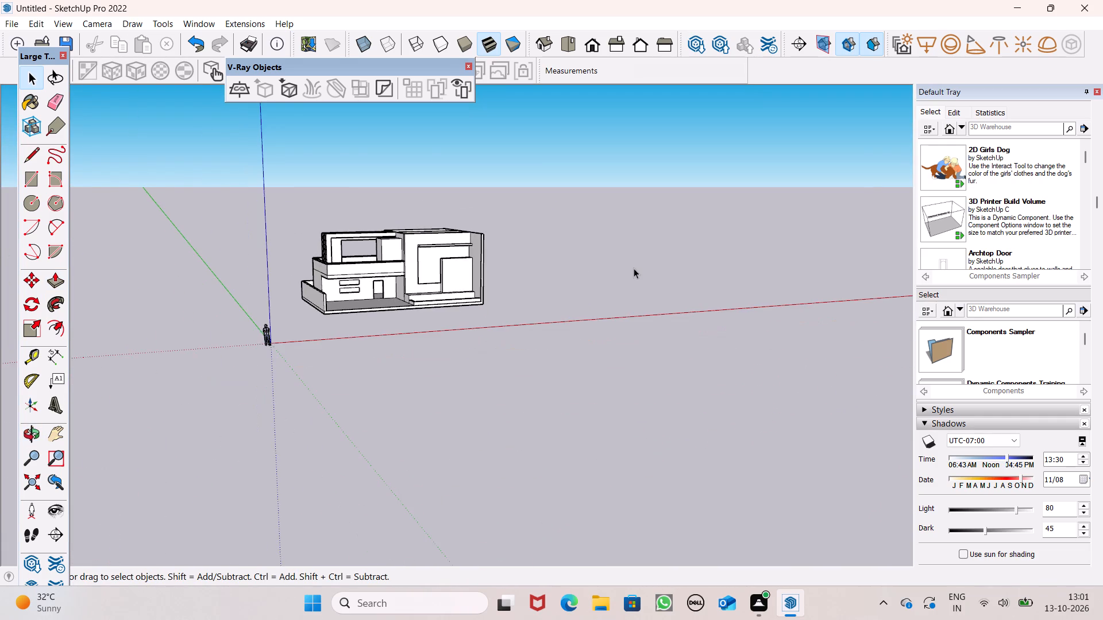
{"action": "scroll", "coordinate": [635, 267], "scroll_direction": "down", "scroll_amount": 1}
{"action": "scroll", "coordinate": [635, 267], "scroll_direction": "up", "scroll_amount": 5}
{"action": "scroll", "coordinate": [635, 267], "scroll_direction": "down", "scroll_amount": 1}
{"action": "scroll", "coordinate": [635, 267], "scroll_direction": "up", "scroll_amount": 5}
{"action": "scroll", "coordinate": [583, 254], "scroll_direction": "down", "scroll_amount": 6}
{"action": "middle_click_drag", "start_coordinate": [520, 312], "coordinate": [444, 348]}
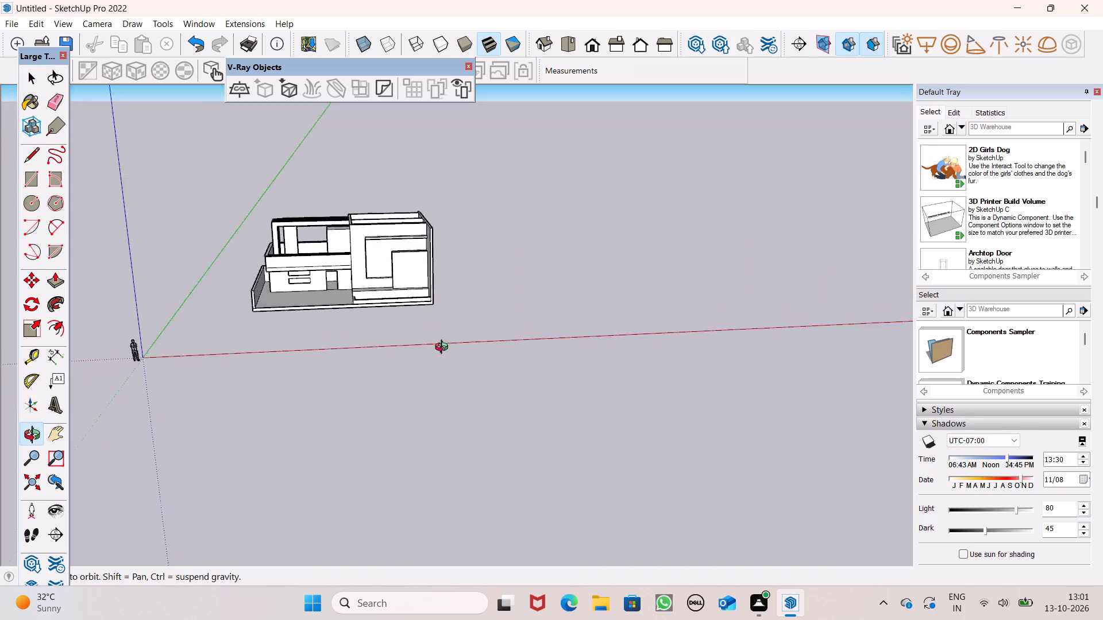
{"action": "middle_click_drag", "start_coordinate": [444, 348], "coordinate": [457, 332]}
{"action": "scroll", "coordinate": [431, 244], "scroll_direction": "up", "scroll_amount": 2}
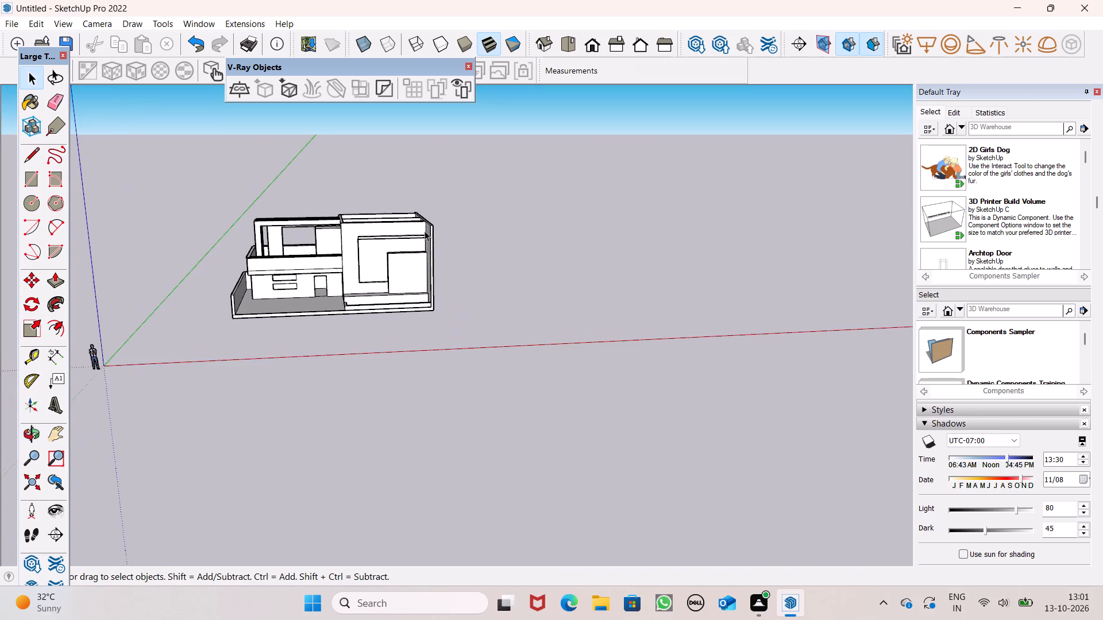
{"action": "scroll", "coordinate": [425, 231], "scroll_direction": "up", "scroll_amount": 6}
{"action": "middle_click_drag", "start_coordinate": [444, 296], "coordinate": [431, 335]}
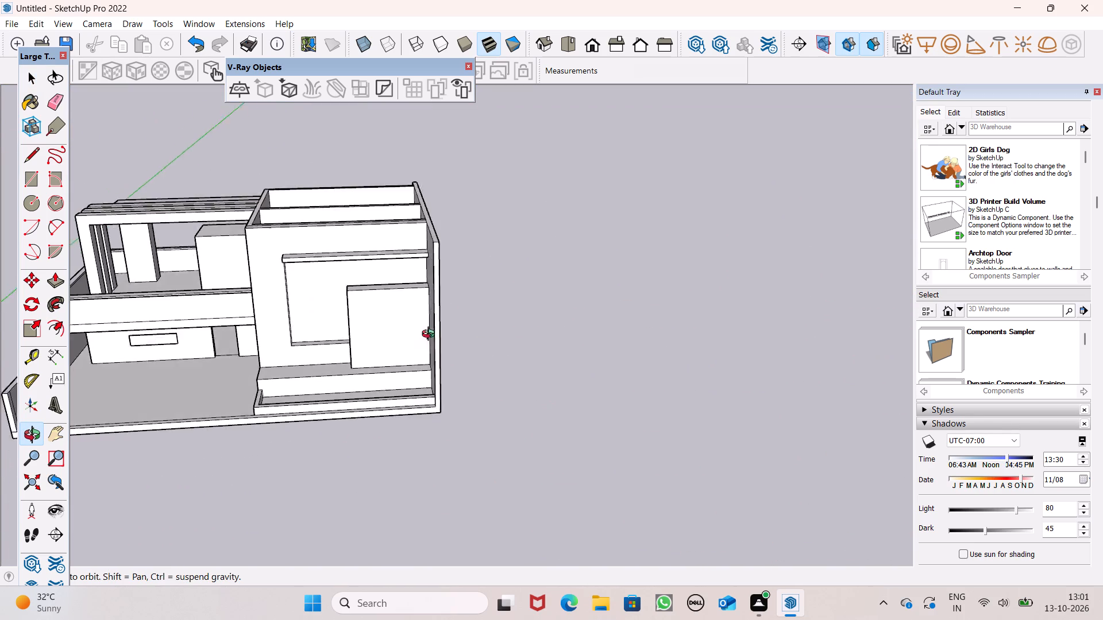
{"action": "middle_click_drag", "start_coordinate": [431, 335], "coordinate": [421, 339]}
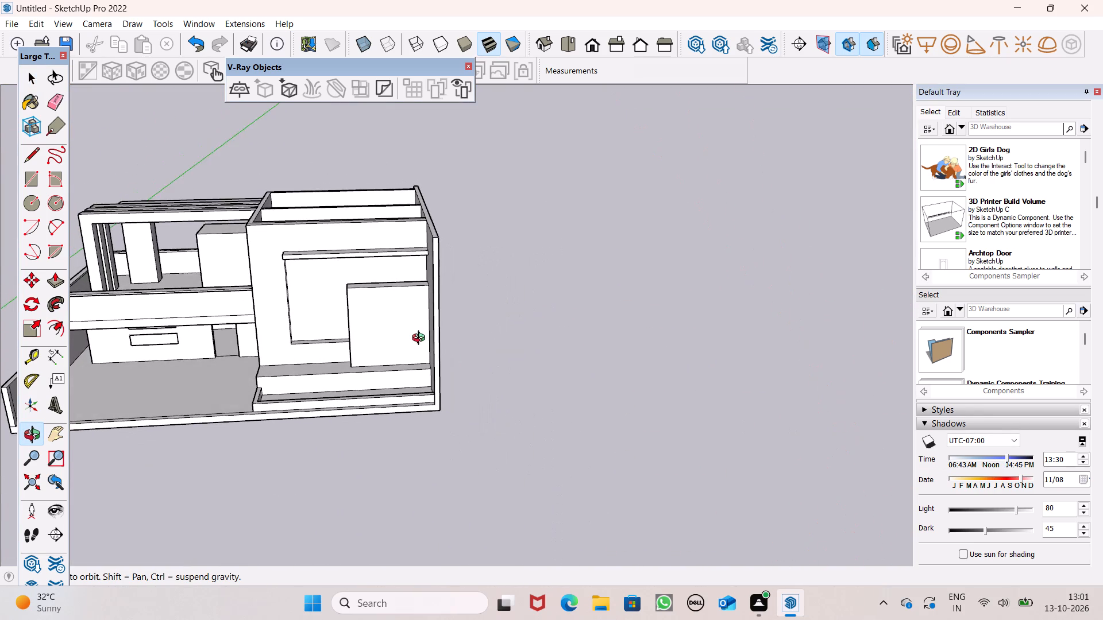
{"action": "middle_click_drag", "start_coordinate": [421, 339], "coordinate": [420, 348]}
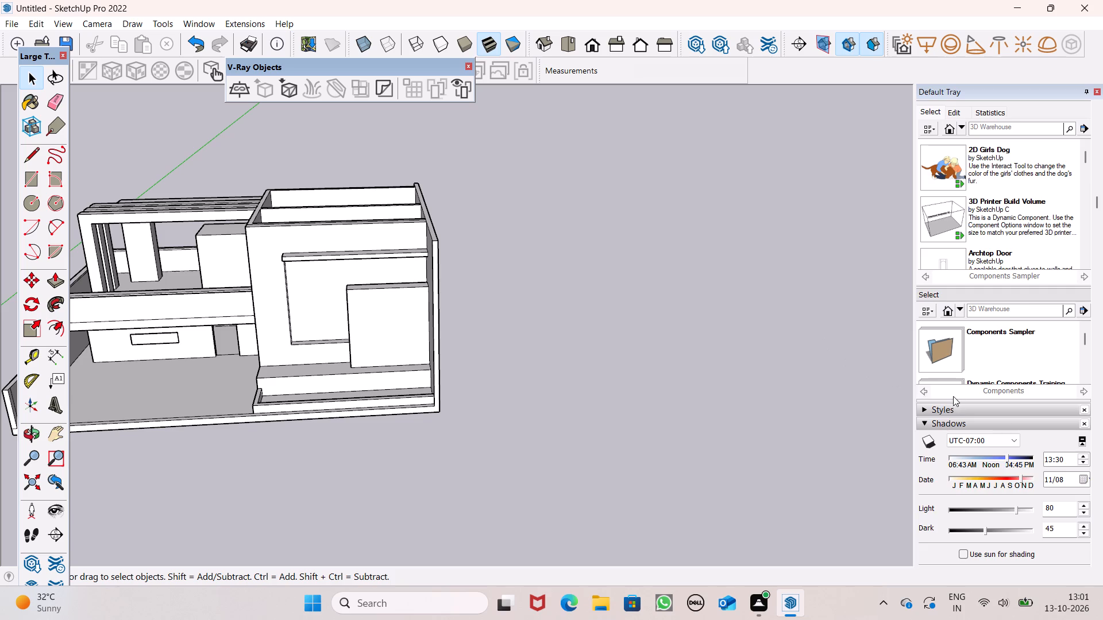
Paint the large recessed window face on the tall block's front wall with Translucent Glass Gray from Glass and Mirrors.
{"action": "scroll", "coordinate": [966, 371], "scroll_direction": "up", "scroll_amount": 1}
{"action": "scroll", "coordinate": [966, 371], "scroll_direction": "down", "scroll_amount": 12}
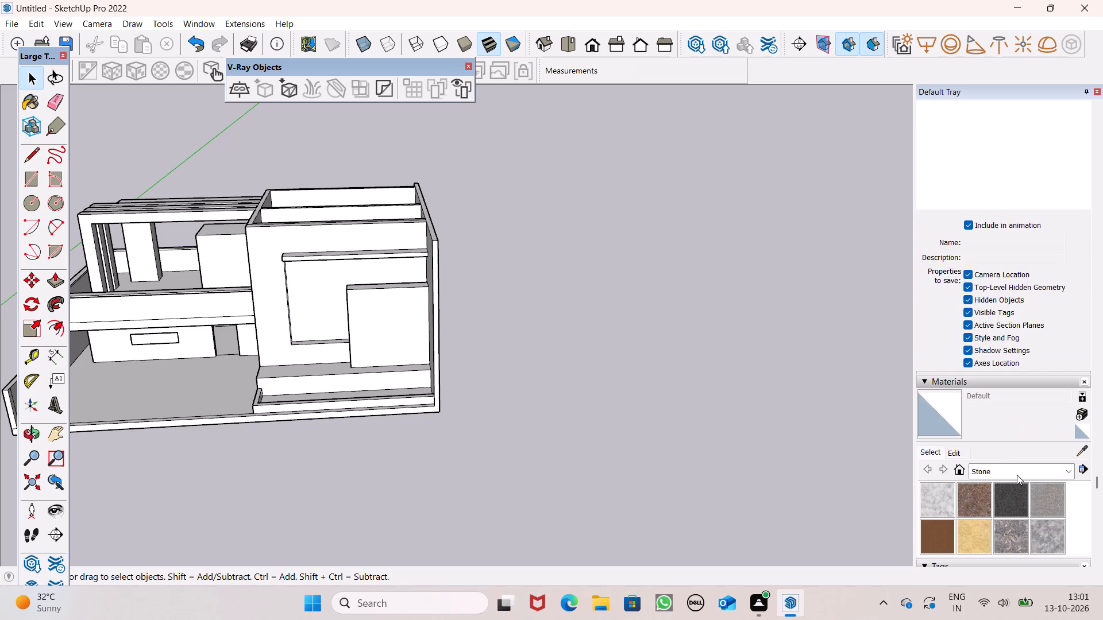
{"action": "left_click", "coordinate": [1017, 475]}
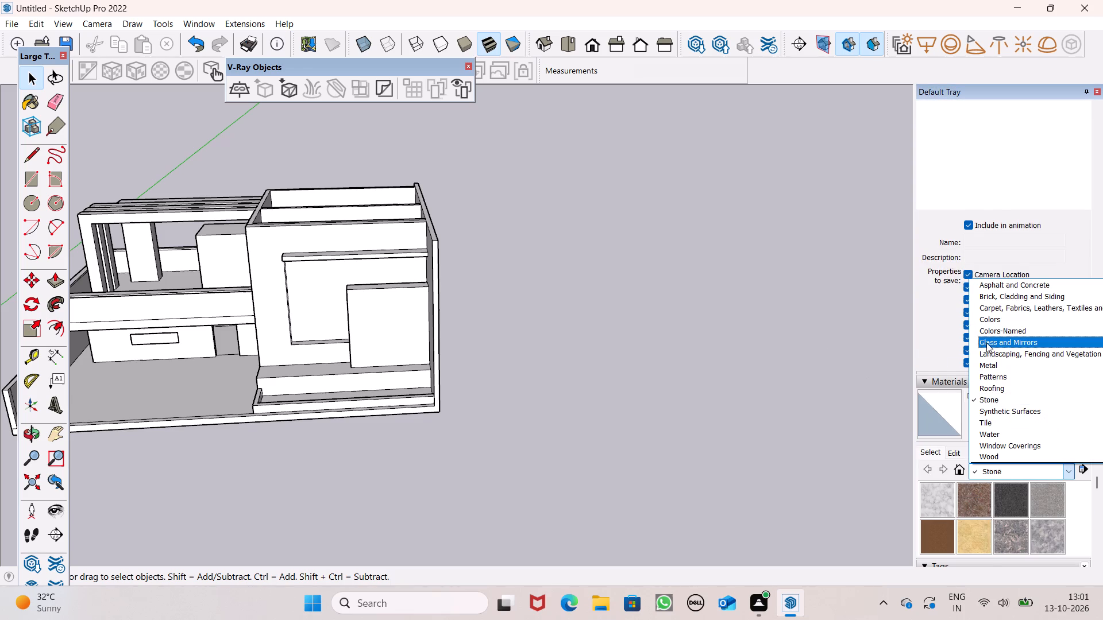
{"action": "left_click", "coordinate": [986, 343]}
{"action": "left_click", "coordinate": [1051, 541]}
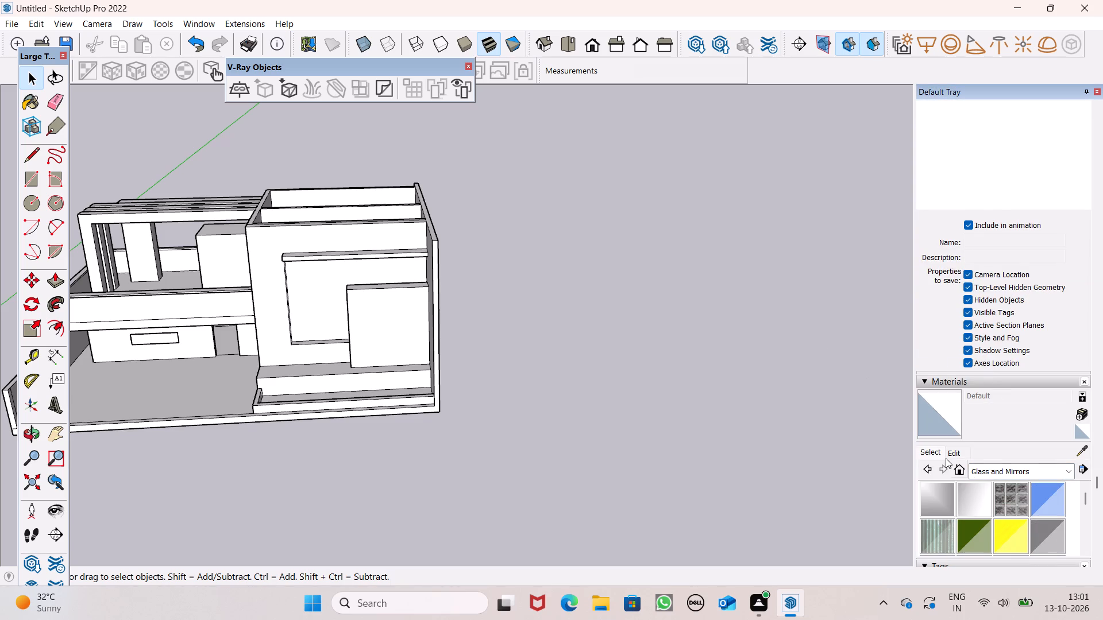
{"action": "left_click", "coordinate": [1042, 532]}
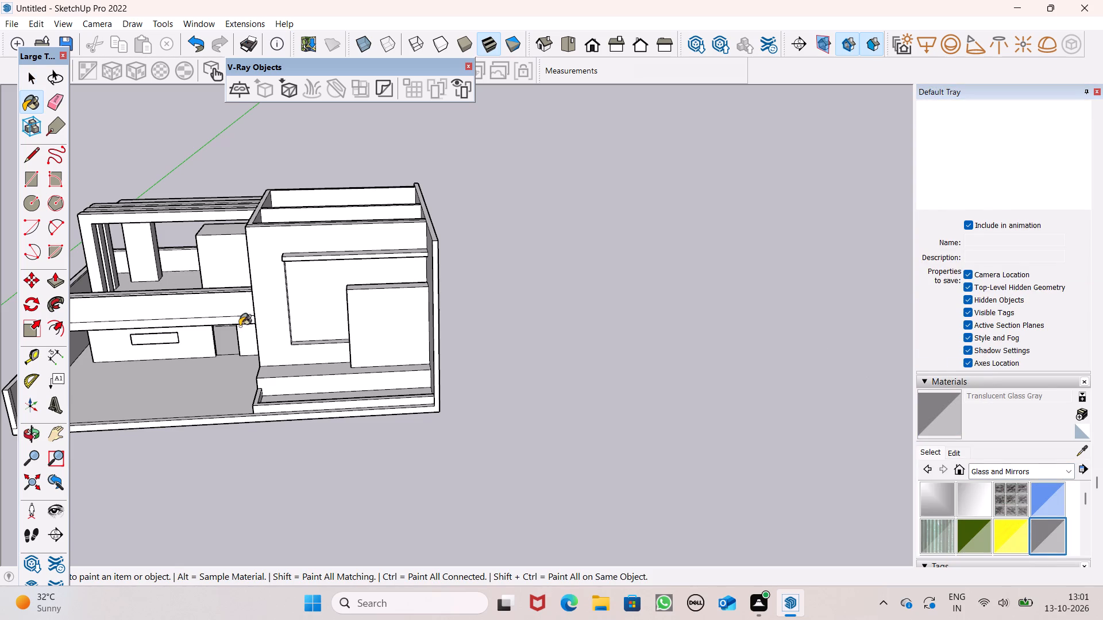
{"action": "scroll", "coordinate": [258, 320], "scroll_direction": "up", "scroll_amount": 4}
{"action": "left_click", "coordinate": [319, 316]}
{"action": "scroll", "coordinate": [357, 328], "scroll_direction": "up", "scroll_amount": 1}
{"action": "middle_click_drag", "start_coordinate": [358, 330], "coordinate": [3, 430]}
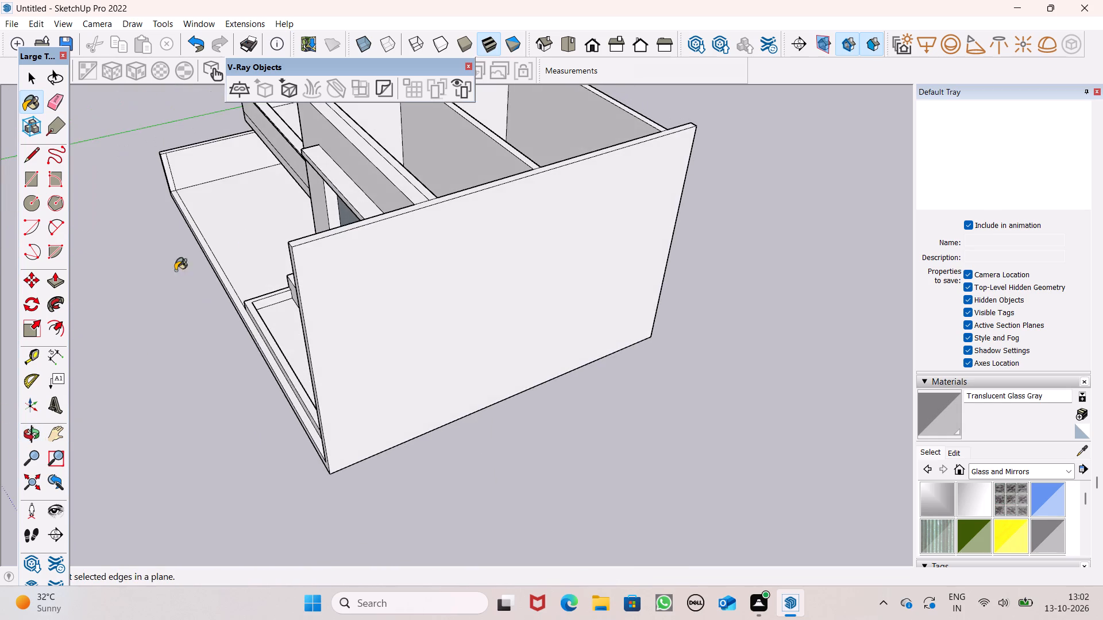
{"action": "scroll", "coordinate": [388, 187], "scroll_direction": "up", "scroll_amount": 1}
{"action": "middle_click_drag", "start_coordinate": [404, 215], "coordinate": [598, 232]}
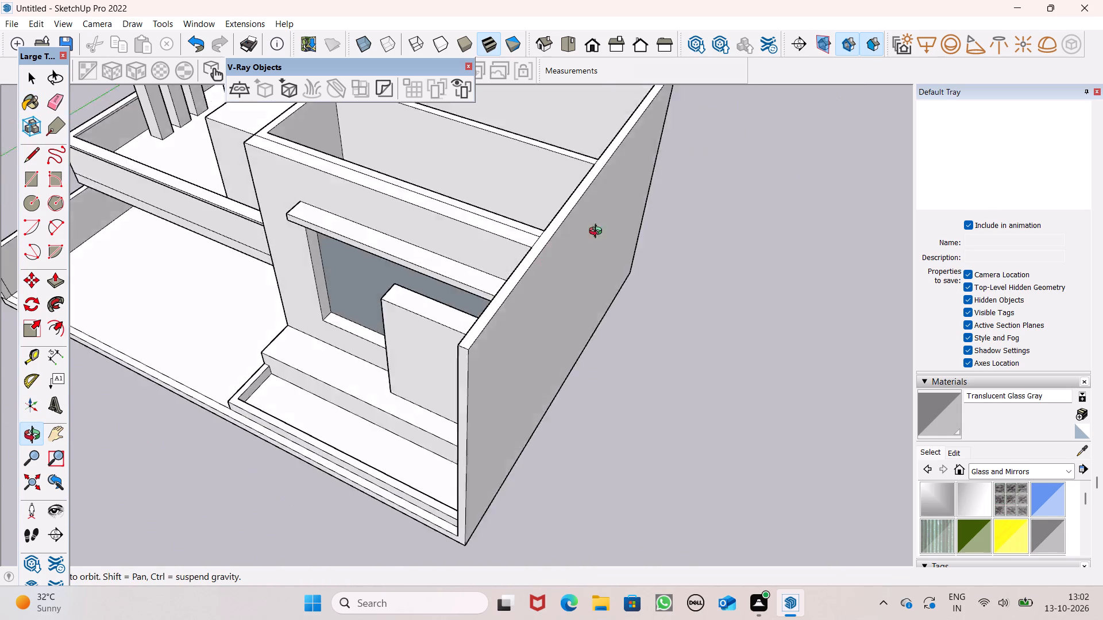
{"action": "middle_click_drag", "start_coordinate": [598, 232], "coordinate": [616, 204]}
{"action": "left_click", "coordinate": [398, 278]}
{"action": "left_click", "coordinate": [347, 260]}
{"action": "scroll", "coordinate": [368, 266], "scroll_direction": "up", "scroll_amount": 1}
{"action": "middle_click_drag", "start_coordinate": [372, 266], "coordinate": [446, 185]}
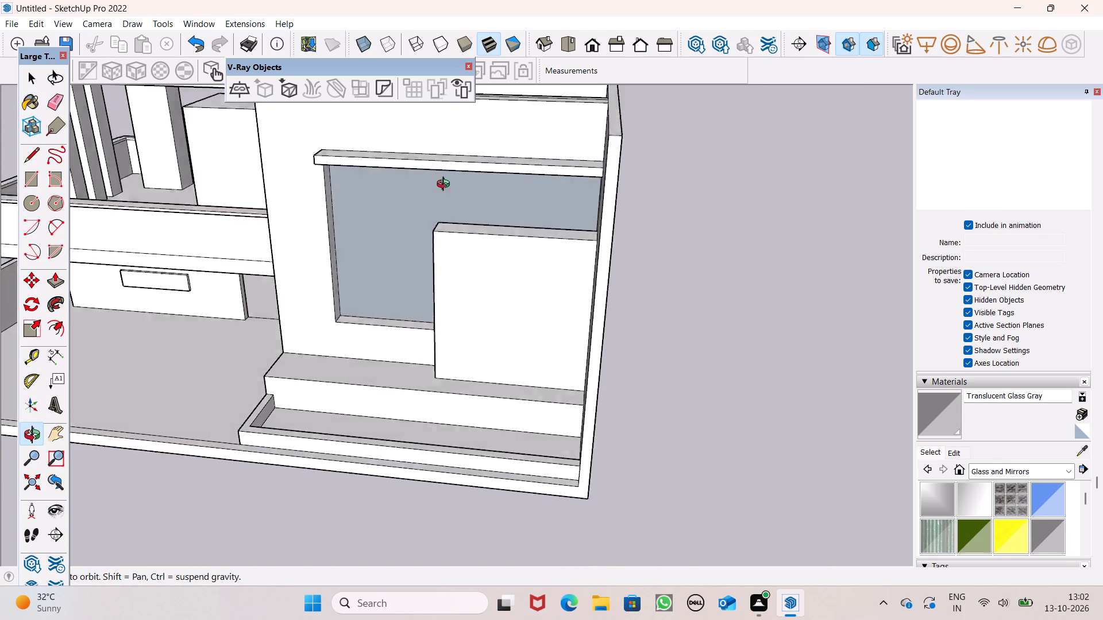
{"action": "middle_click_drag", "start_coordinate": [446, 185], "coordinate": [476, 119]}
{"action": "key", "text": "space"}
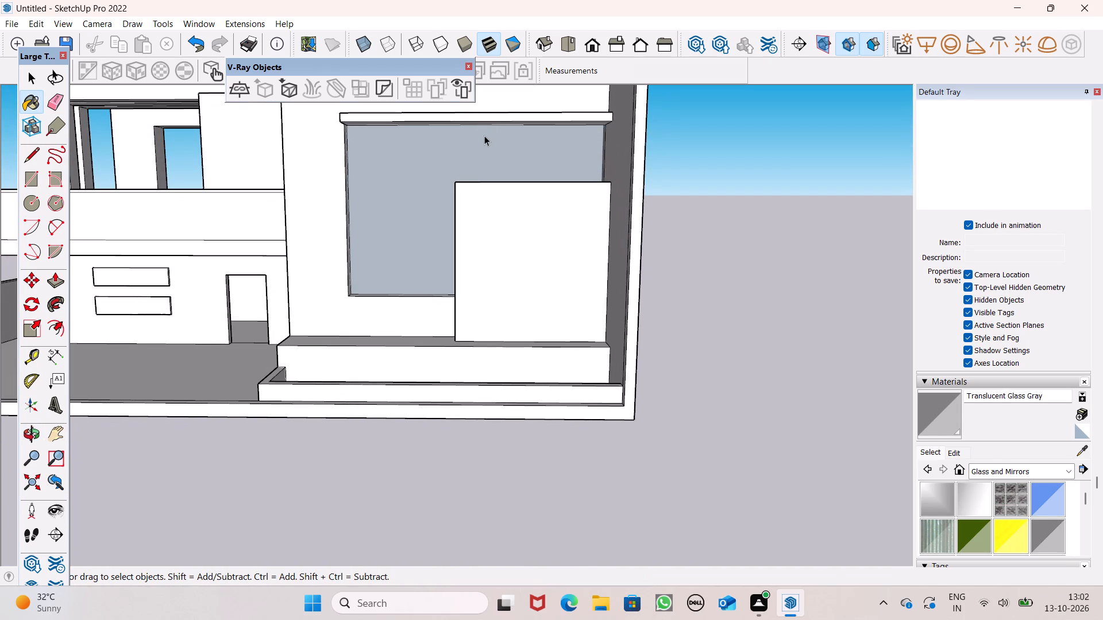
Examine the glazed front opening and the whole building from the side, above and the front.
{"action": "scroll", "coordinate": [473, 240], "scroll_direction": "down", "scroll_amount": 1}
{"action": "middle_click_drag", "start_coordinate": [476, 290], "coordinate": [435, 446]}
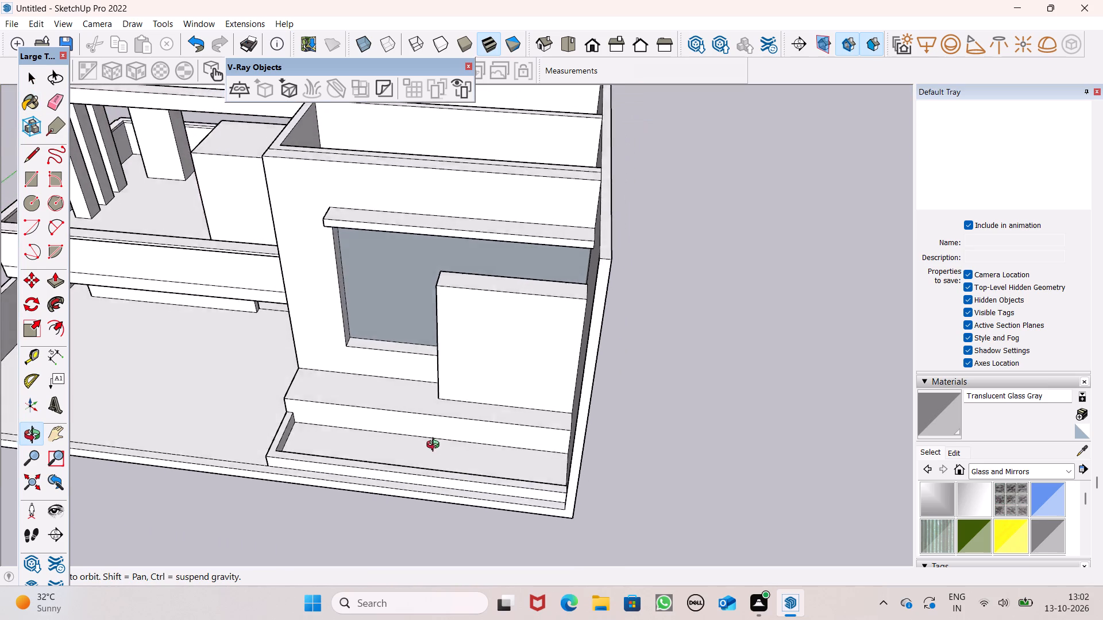
{"action": "middle_click_drag", "start_coordinate": [435, 446], "coordinate": [0, 493]}
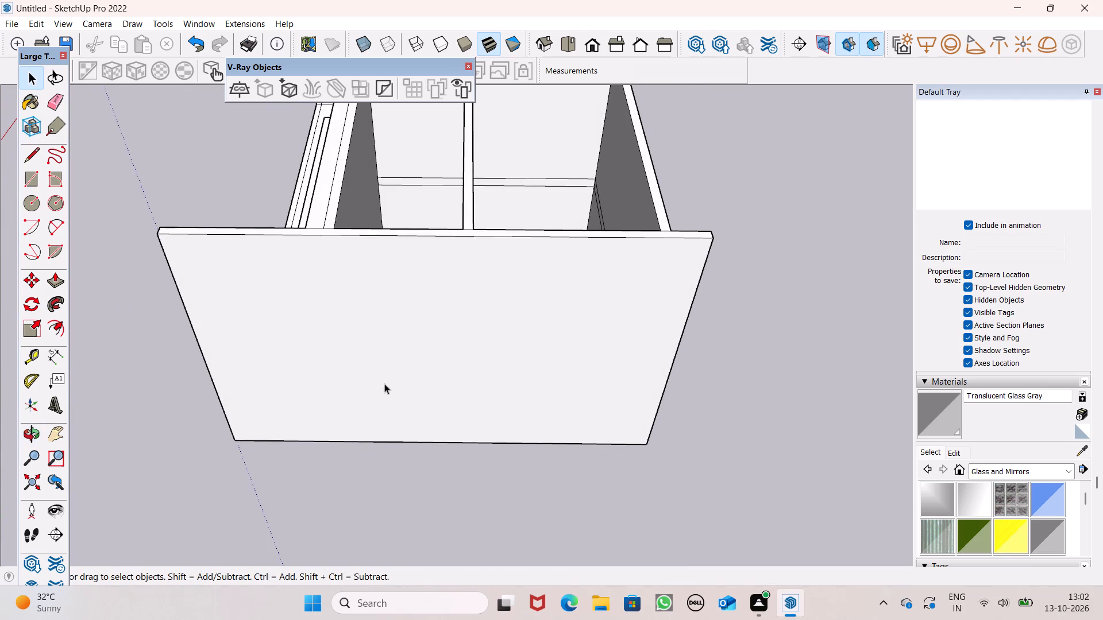
{"action": "scroll", "coordinate": [344, 302], "scroll_direction": "down", "scroll_amount": 9}
{"action": "middle_click_drag", "start_coordinate": [356, 359], "coordinate": [547, 321]}
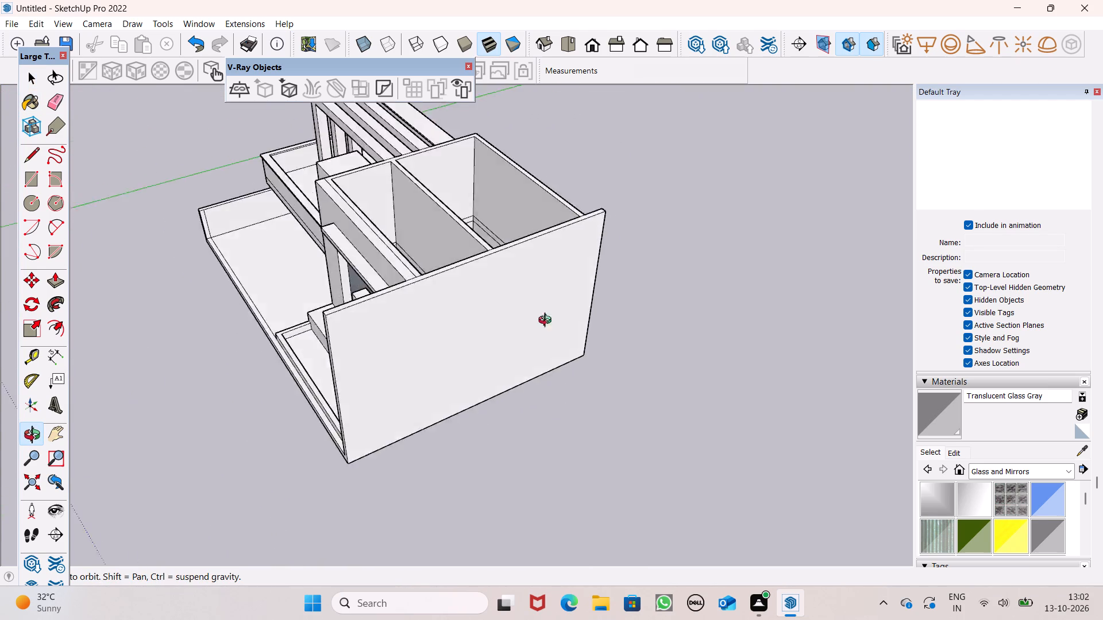
{"action": "middle_click_drag", "start_coordinate": [547, 321], "coordinate": [692, 415]}
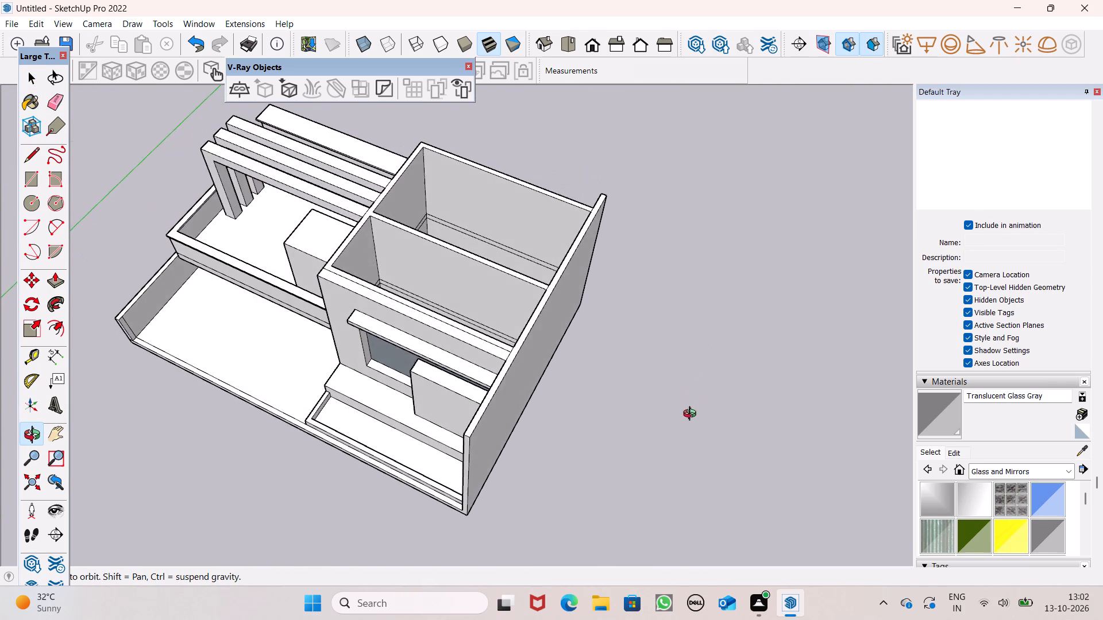
{"action": "middle_click_drag", "start_coordinate": [692, 415], "coordinate": [843, 370]}
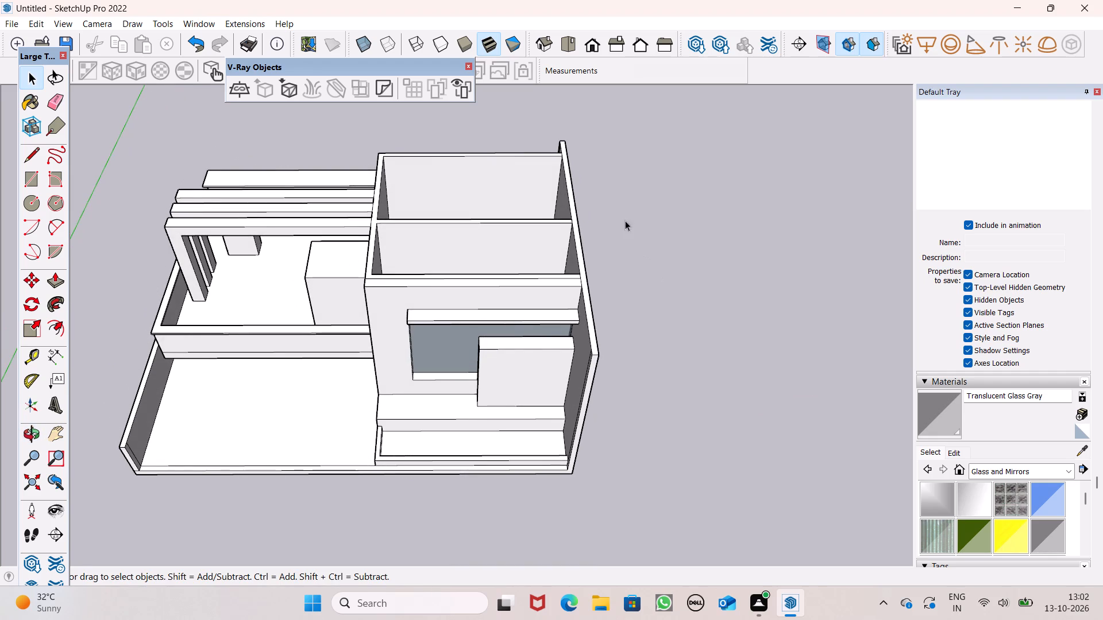
{"action": "scroll", "coordinate": [615, 218], "scroll_direction": "up", "scroll_amount": 1}
{"action": "scroll", "coordinate": [455, 135], "scroll_direction": "up", "scroll_amount": 1}
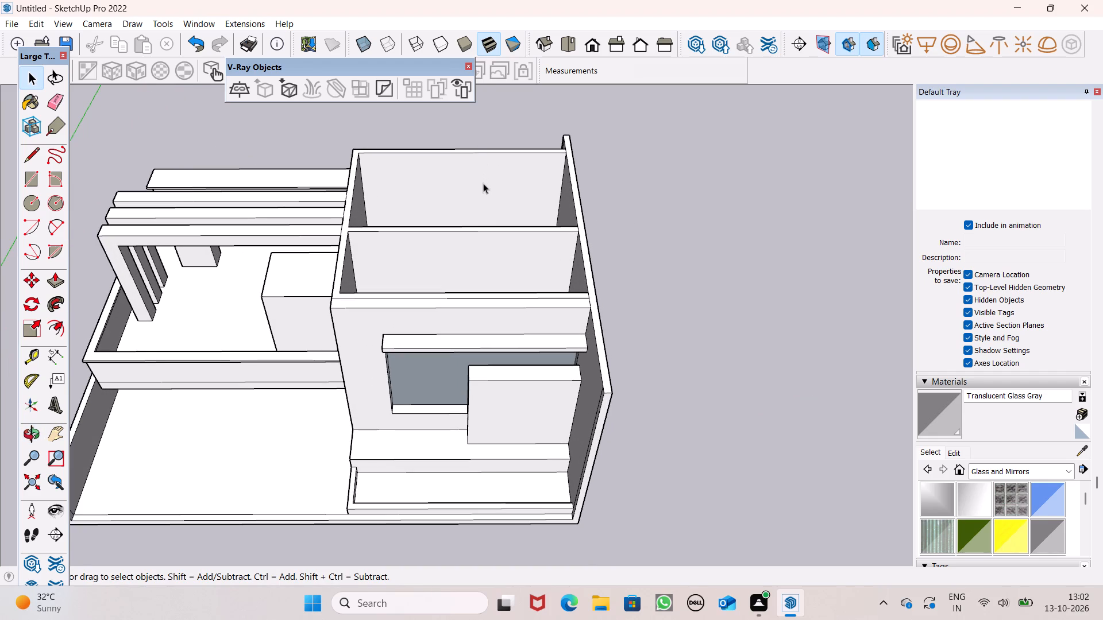
{"action": "middle_click_drag", "start_coordinate": [490, 369], "coordinate": [516, 185]}
{"action": "scroll", "coordinate": [498, 205], "scroll_direction": "down", "scroll_amount": 3}
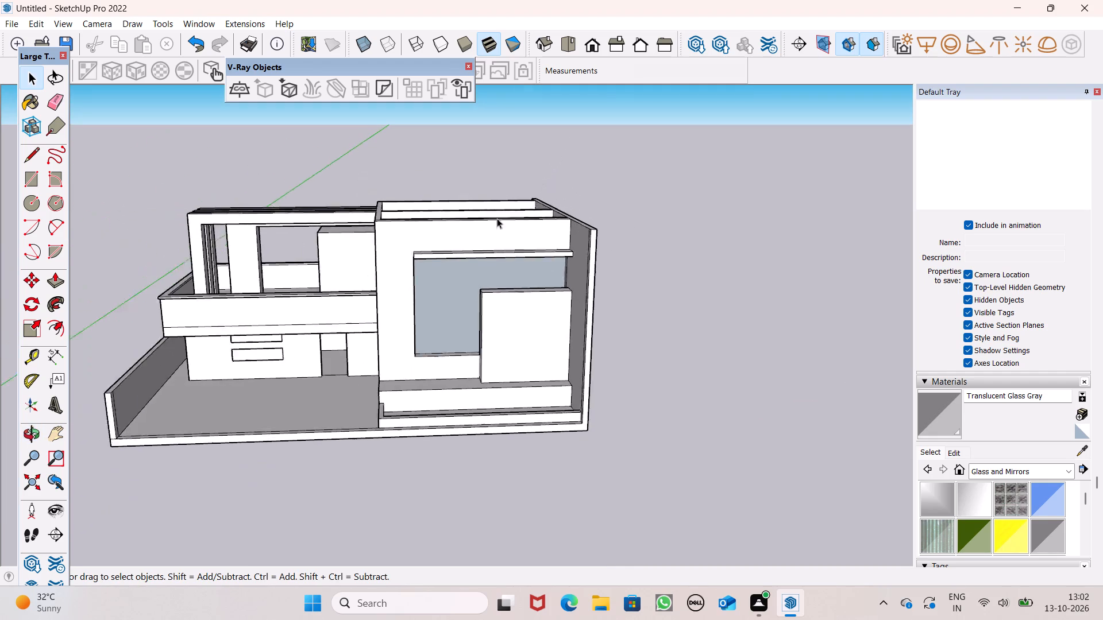
{"action": "scroll", "coordinate": [497, 218], "scroll_direction": "down", "scroll_amount": 2}
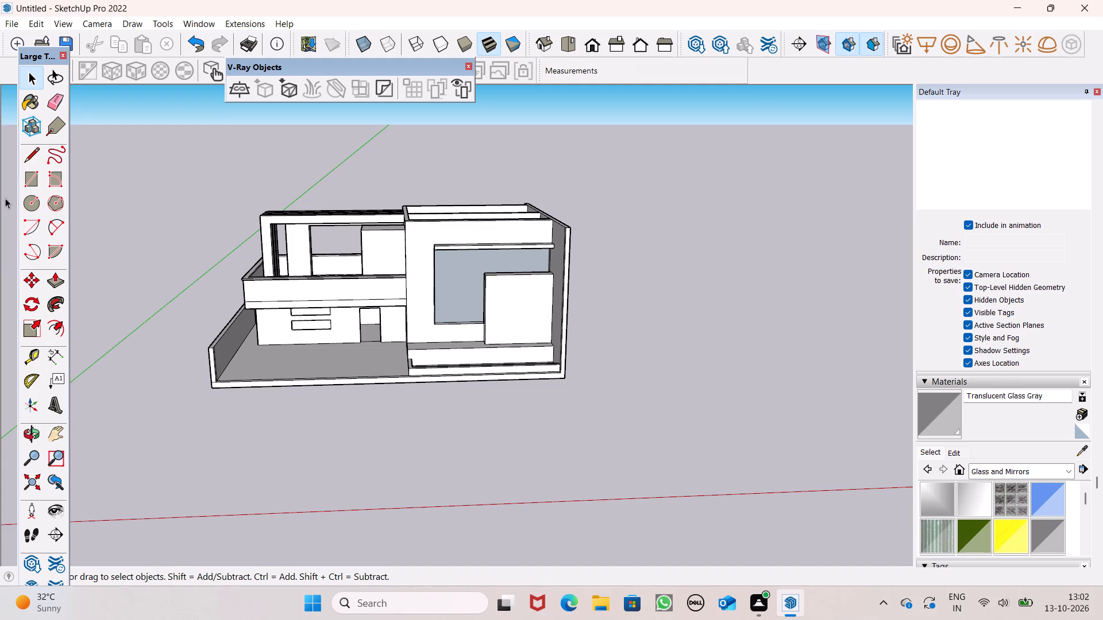
Draw an upright rectangle of 4' by 7' in the open space beside the building's tall side wall.
{"action": "left_click", "coordinate": [33, 176]}
{"action": "scroll", "coordinate": [321, 311], "scroll_direction": "down", "scroll_amount": 2}
{"action": "middle_click_drag", "start_coordinate": [610, 411], "coordinate": [542, 304]}
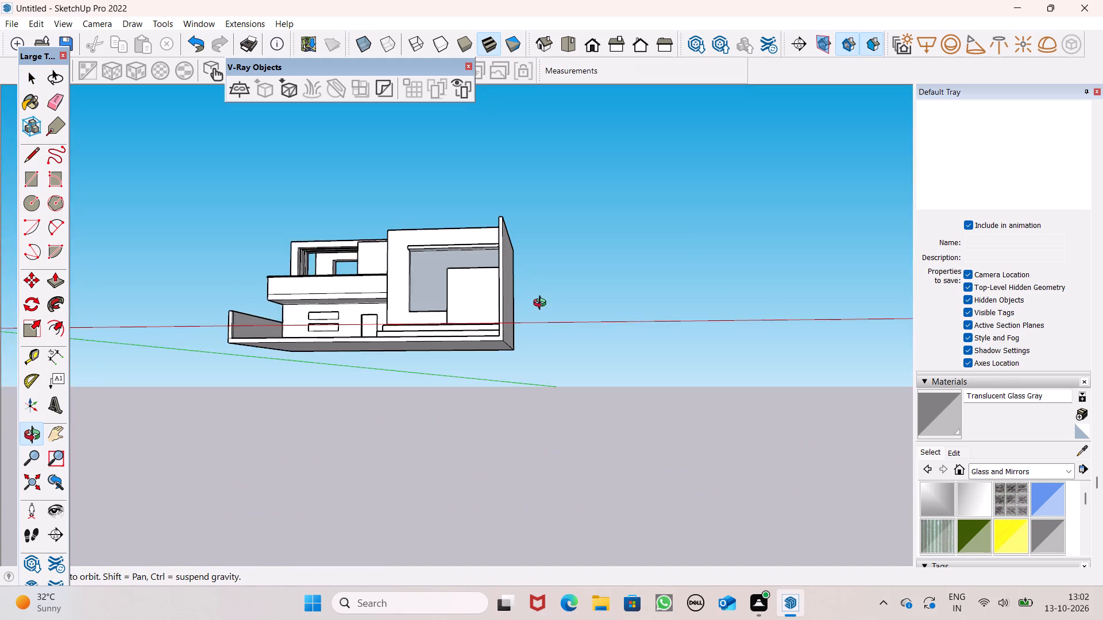
{"action": "middle_click_drag", "start_coordinate": [542, 304], "coordinate": [536, 292]}
{"action": "scroll", "coordinate": [588, 232], "scroll_direction": "up", "scroll_amount": 2}
{"action": "middle_click_drag", "start_coordinate": [596, 306], "coordinate": [615, 365]}
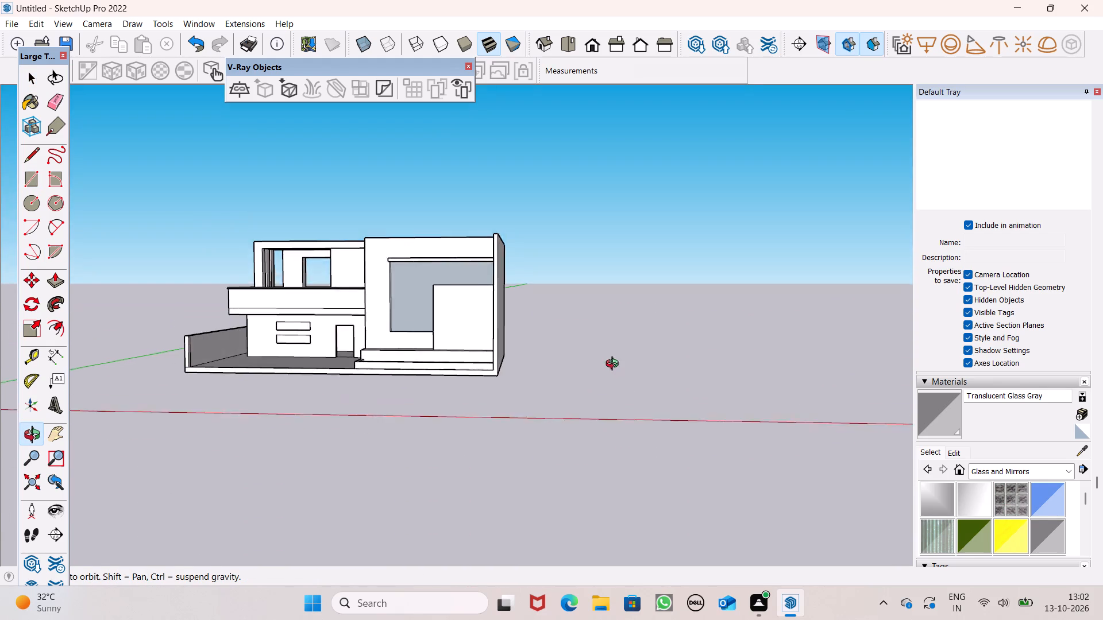
{"action": "middle_click_drag", "start_coordinate": [615, 365], "coordinate": [618, 378]}
{"action": "scroll", "coordinate": [618, 378], "scroll_direction": "up", "scroll_amount": 1}
{"action": "left_click", "coordinate": [626, 284]}
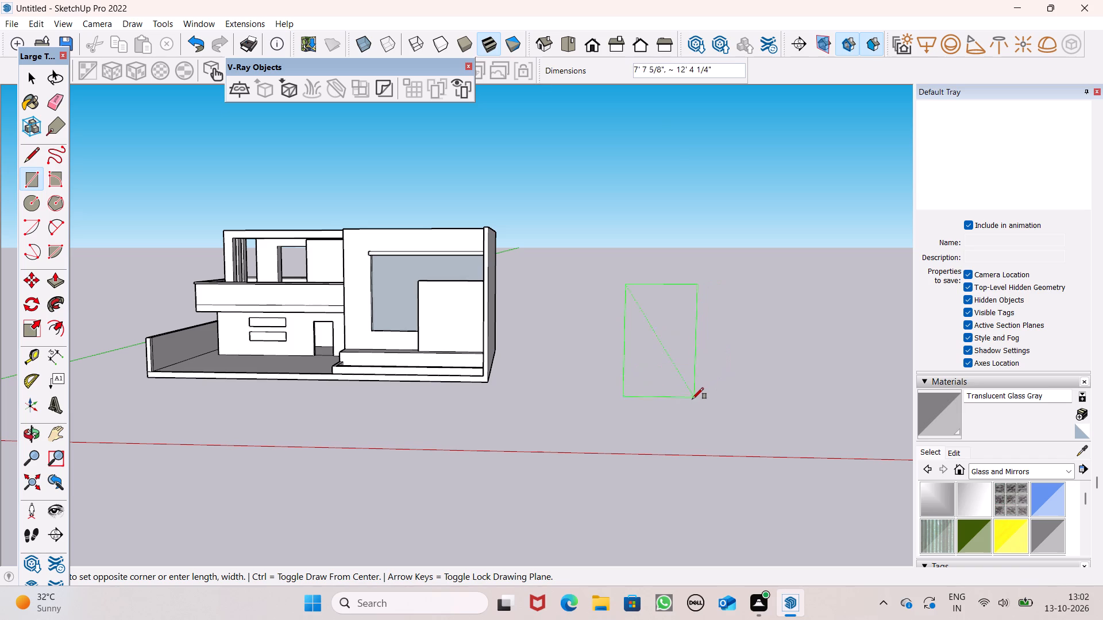
{"action": "type", "text": "4',7'"}
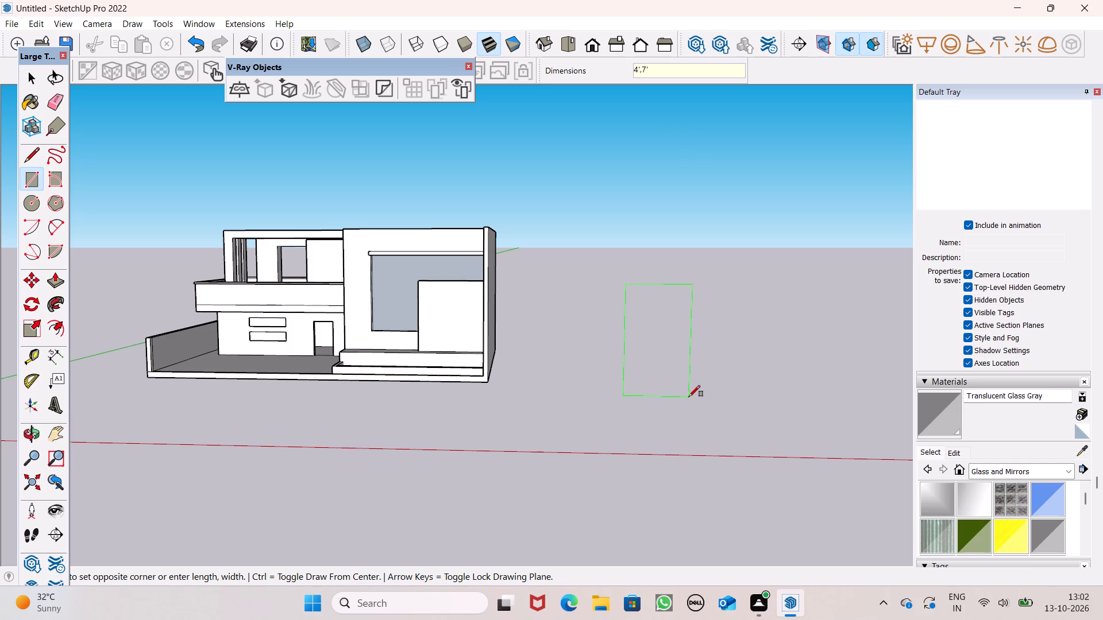
{"action": "key", "text": "Return"}
Offset the upright rectangle's outline inward by about 4 5/16" to form a frame border.
{"action": "scroll", "coordinate": [789, 203], "scroll_direction": "up", "scroll_amount": 5}
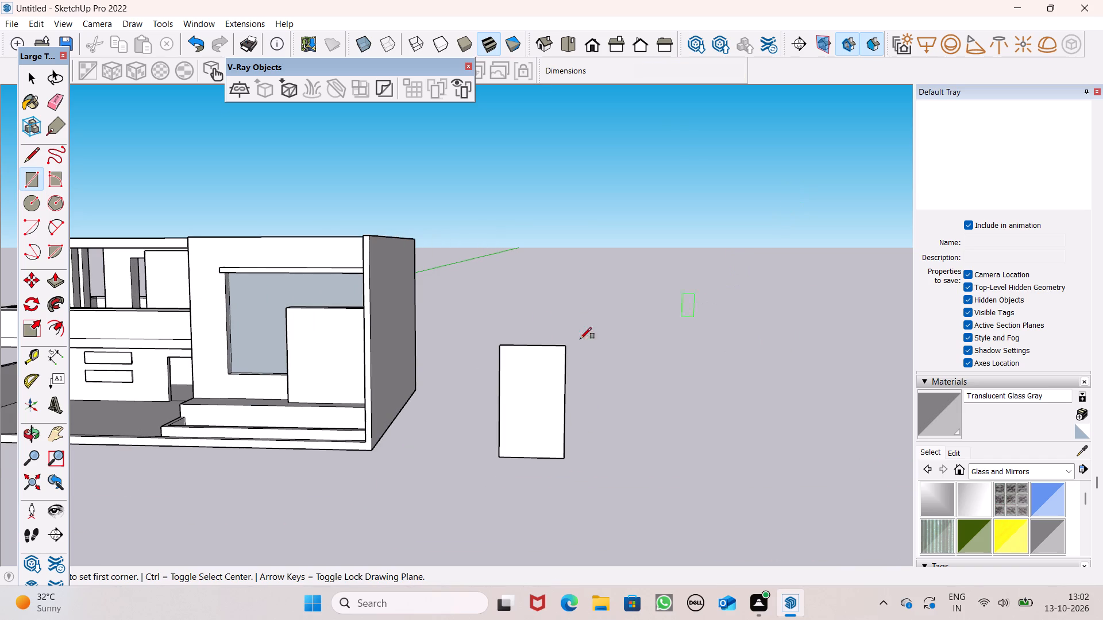
{"action": "left_click", "coordinate": [57, 336]}
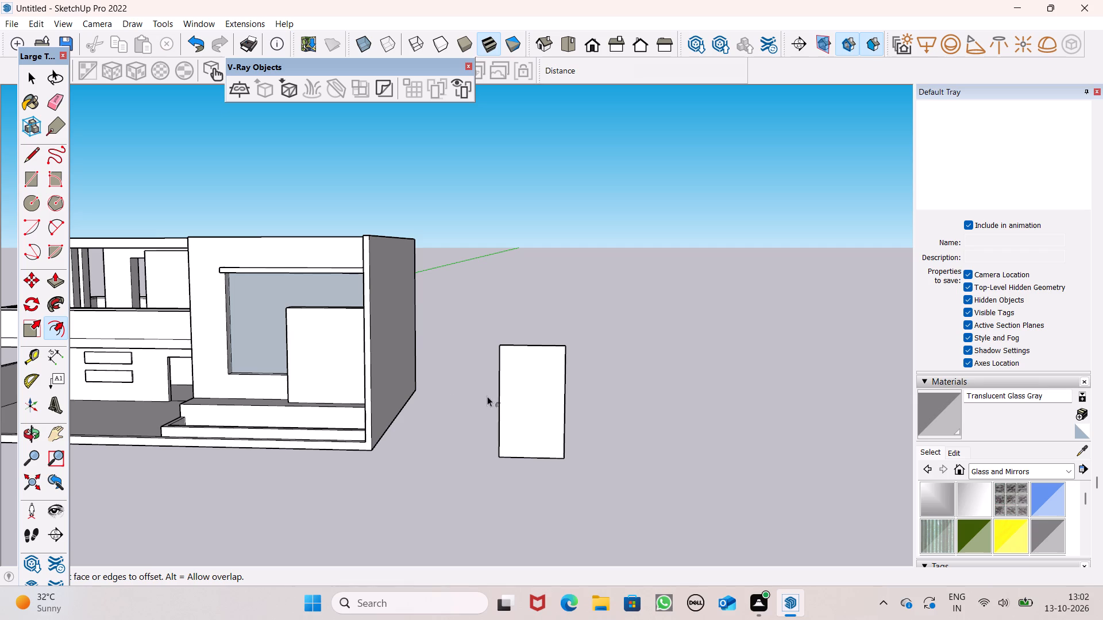
{"action": "left_click", "coordinate": [540, 353]}
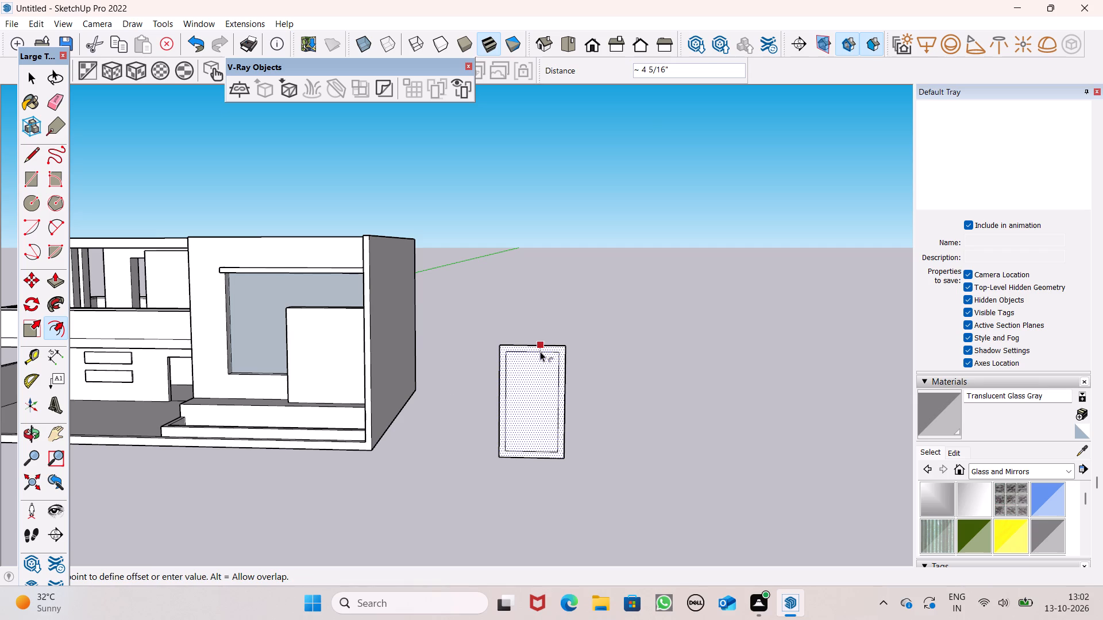
{"action": "scroll", "coordinate": [776, 337], "scroll_direction": "down", "scroll_amount": 5}
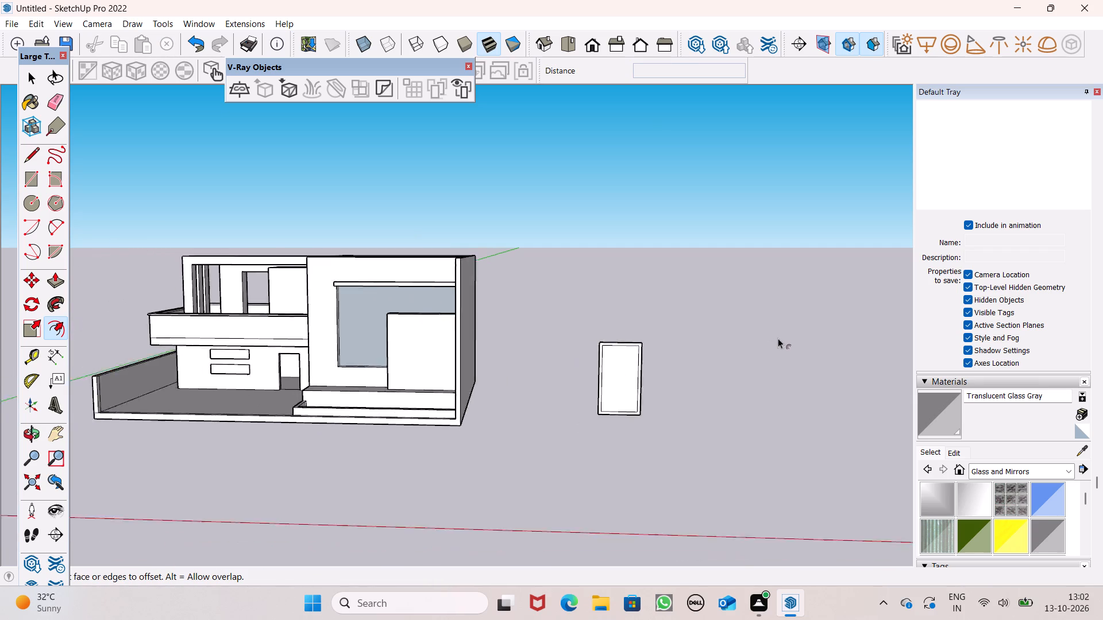
Extrude the border around the upright rectangle 6" from its back side to form a raised frame.
{"action": "middle_click_drag", "start_coordinate": [782, 396], "coordinate": [616, 458]}
{"action": "scroll", "coordinate": [607, 379], "scroll_direction": "down", "scroll_amount": 4}
{"action": "middle_click_drag", "start_coordinate": [614, 392], "coordinate": [216, 426]}
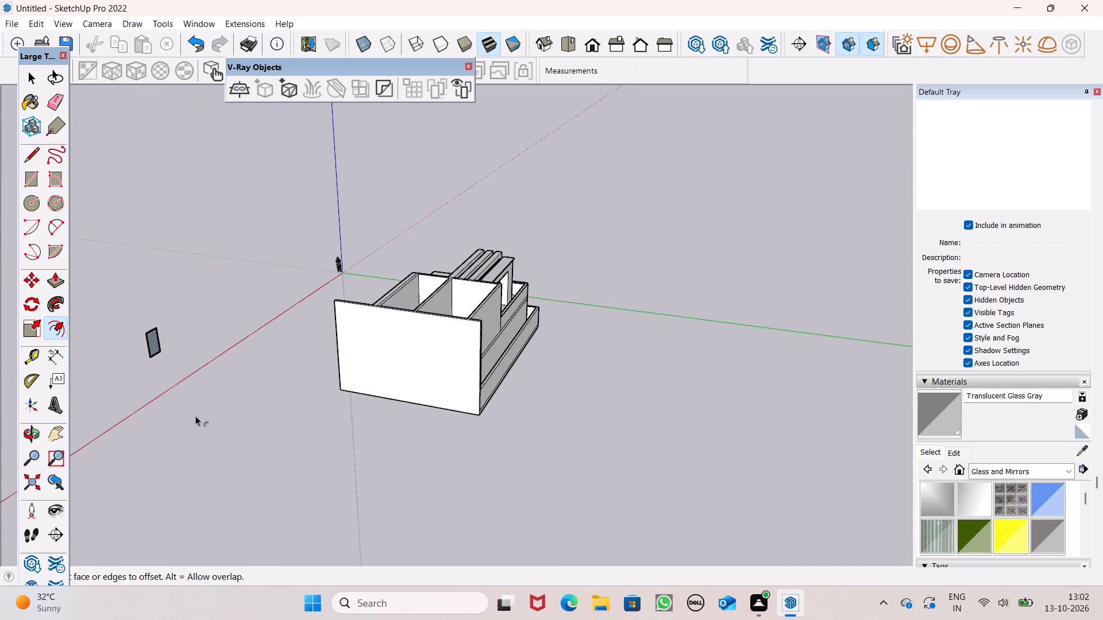
{"action": "scroll", "coordinate": [141, 363], "scroll_direction": "up", "scroll_amount": 3}
{"action": "scroll", "coordinate": [146, 354], "scroll_direction": "down", "scroll_amount": 1}
{"action": "scroll", "coordinate": [148, 348], "scroll_direction": "up", "scroll_amount": 5}
{"action": "left_click", "coordinate": [64, 283]}
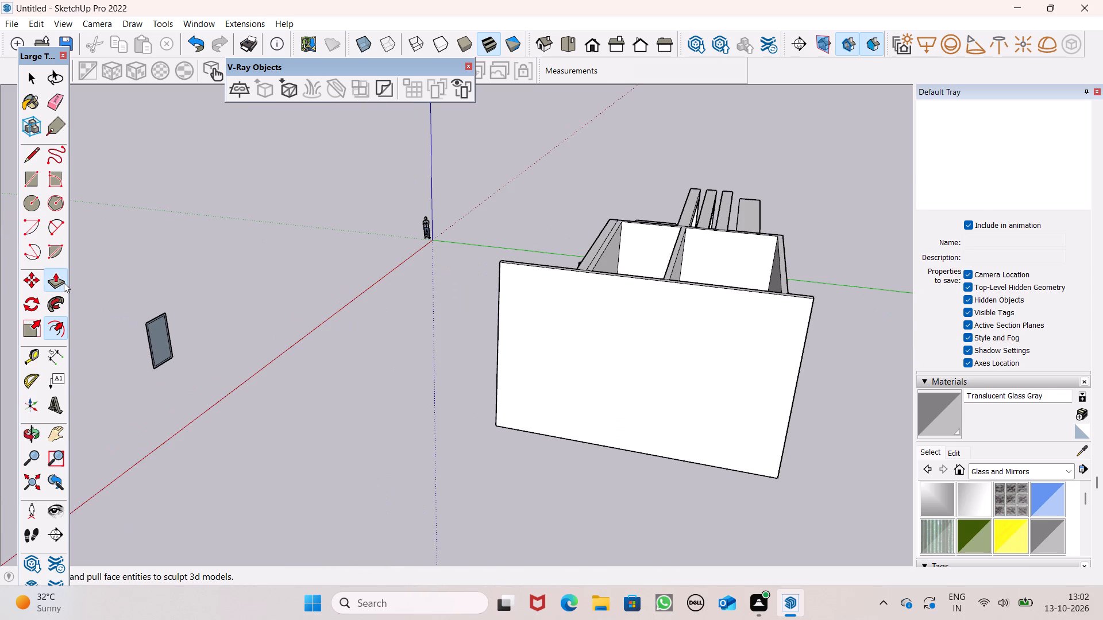
{"action": "scroll", "coordinate": [125, 329], "scroll_direction": "up", "scroll_amount": 5}
{"action": "scroll", "coordinate": [156, 381], "scroll_direction": "up", "scroll_amount": 6}
{"action": "scroll", "coordinate": [213, 412], "scroll_direction": "up", "scroll_amount": 4}
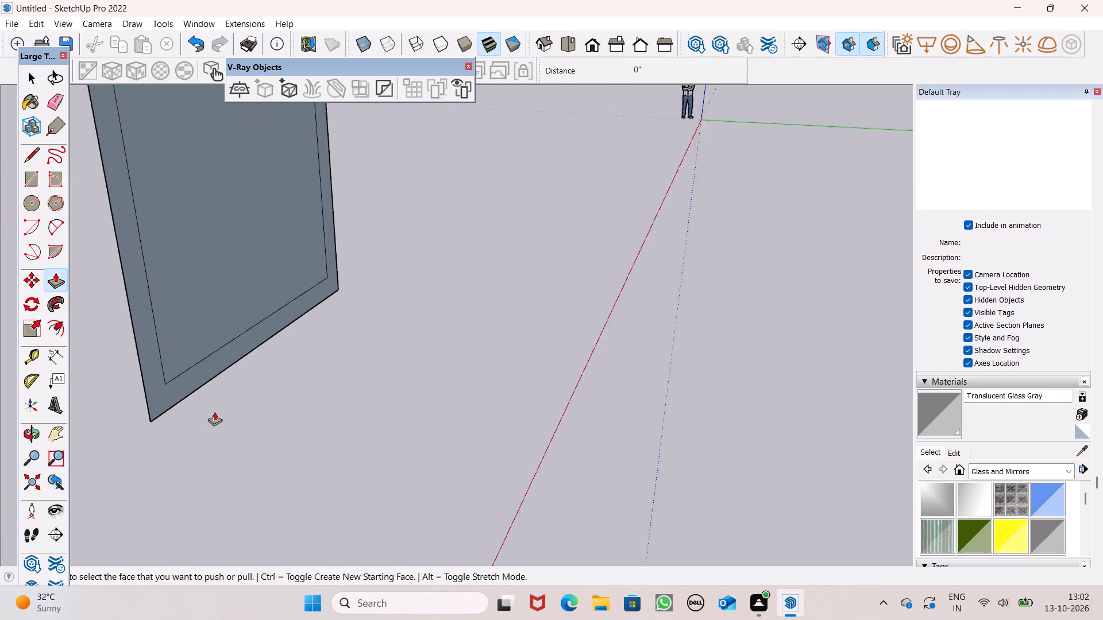
{"action": "scroll", "coordinate": [214, 412], "scroll_direction": "up", "scroll_amount": 2}
{"action": "left_click_drag", "start_coordinate": [149, 384], "coordinate": [194, 417]}
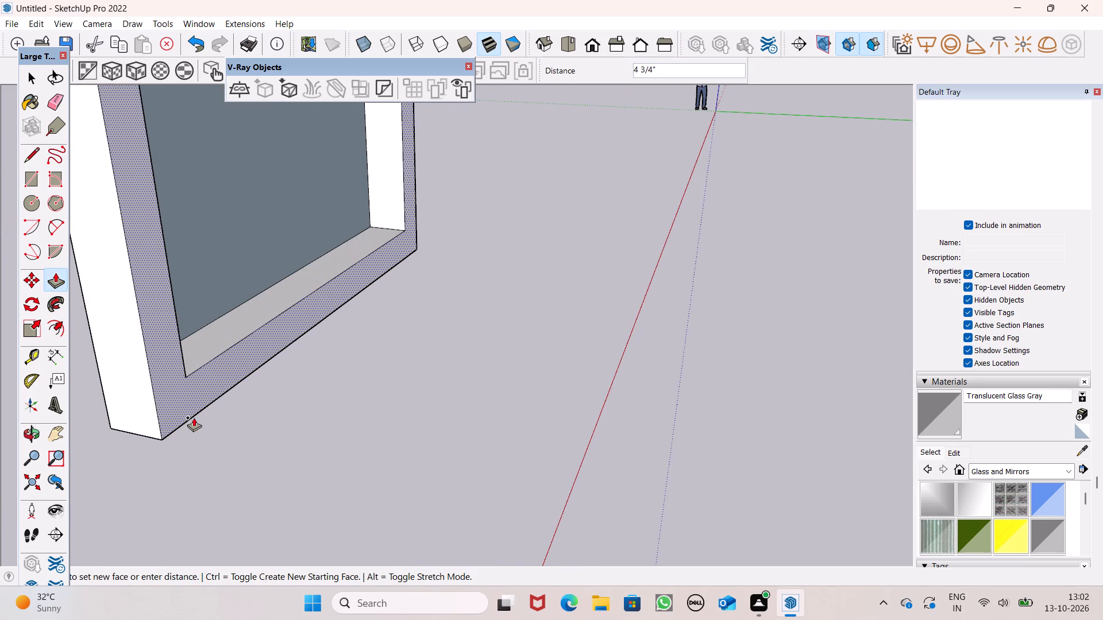
{"action": "left_click_drag", "start_coordinate": [194, 417], "coordinate": [195, 418]}
{"action": "type", "text": "6\""}
{"action": "key", "text": "Return"}
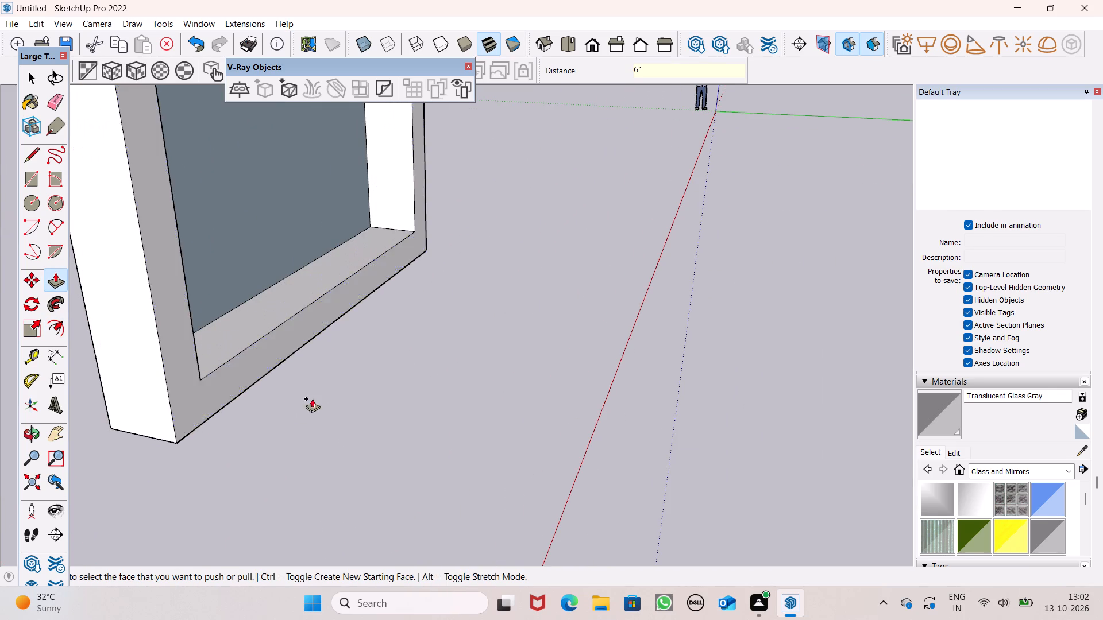
Extrude the border on the upright panel's front side outward by about 2 1/2".
{"action": "scroll", "coordinate": [323, 394], "scroll_direction": "down", "scroll_amount": 7}
{"action": "middle_click_drag", "start_coordinate": [440, 421], "coordinate": [900, 464]}
{"action": "scroll", "coordinate": [601, 366], "scroll_direction": "down", "scroll_amount": 2}
{"action": "middle_click_drag", "start_coordinate": [676, 420], "coordinate": [731, 429]}
{"action": "scroll", "coordinate": [449, 315], "scroll_direction": "down", "scroll_amount": 3}
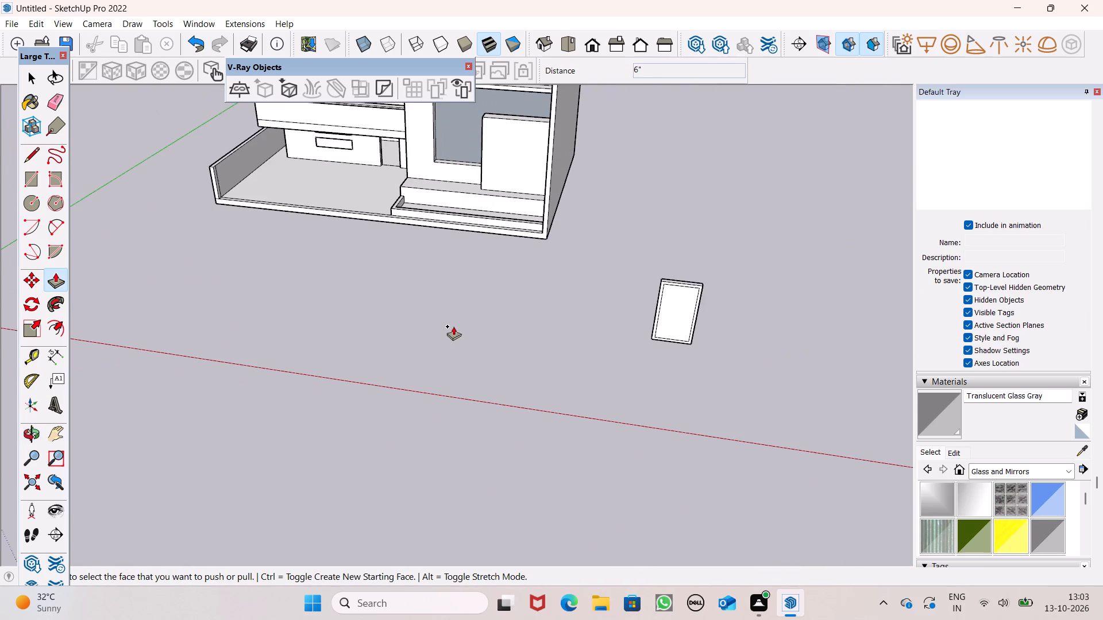
{"action": "scroll", "coordinate": [688, 242], "scroll_direction": "up", "scroll_amount": 6}
{"action": "scroll", "coordinate": [703, 452], "scroll_direction": "up", "scroll_amount": 4}
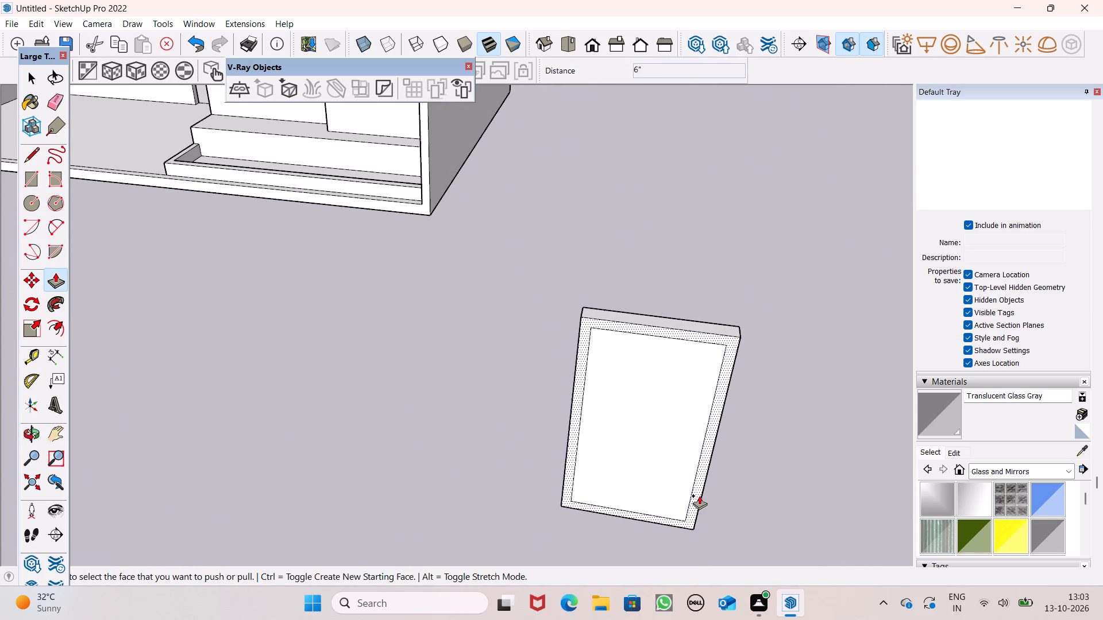
{"action": "left_click_drag", "start_coordinate": [697, 498], "coordinate": [700, 504]}
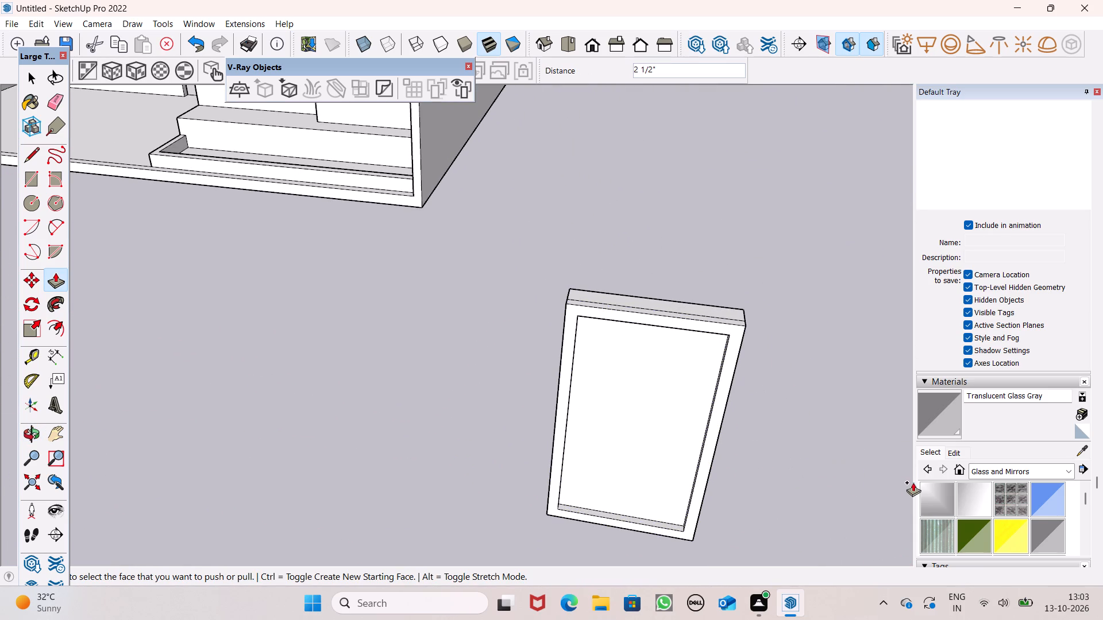
Paint the panel's front face and its surrounding front border with Color B08 from the Colors collection.
{"action": "left_click", "coordinate": [1010, 475]}
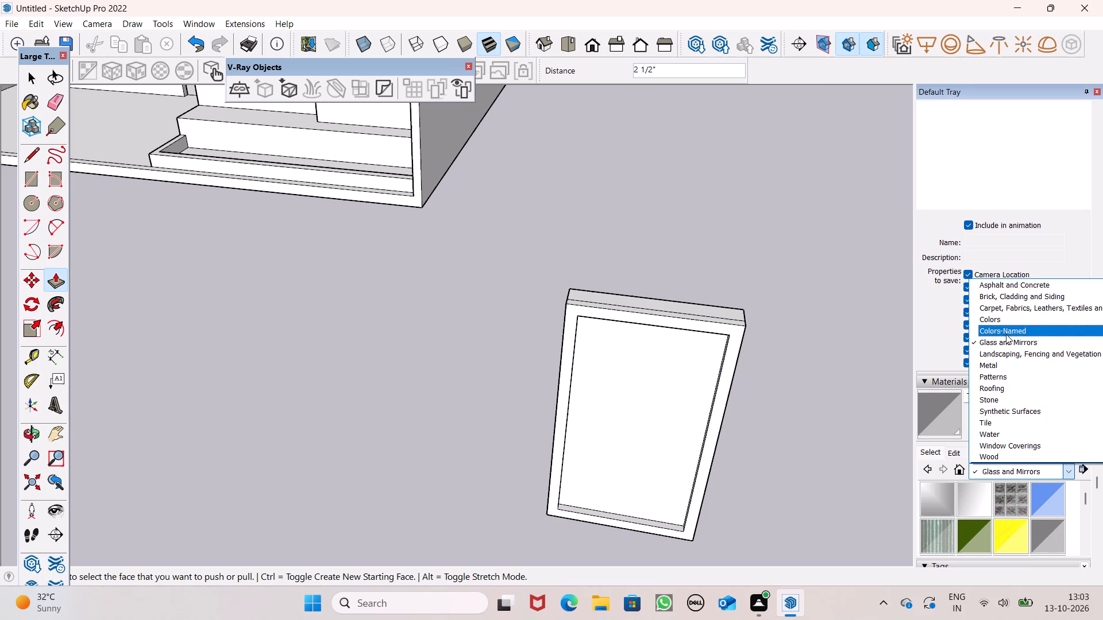
{"action": "left_click", "coordinate": [996, 322]}
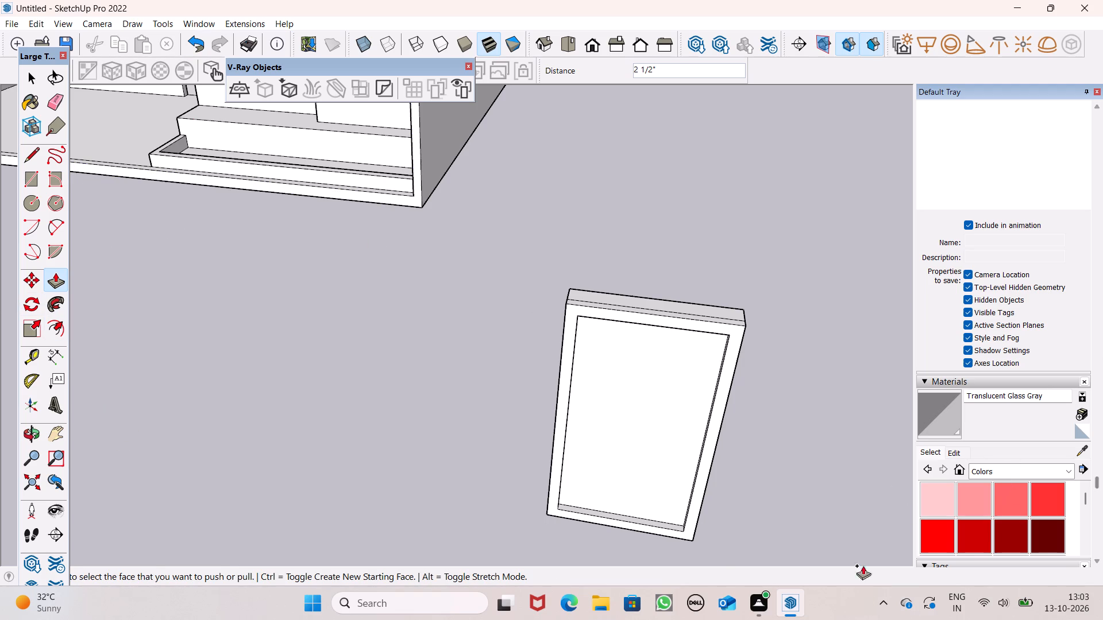
{"action": "scroll", "coordinate": [1054, 517], "scroll_direction": "down", "scroll_amount": 1}
{"action": "left_click", "coordinate": [1050, 540]}
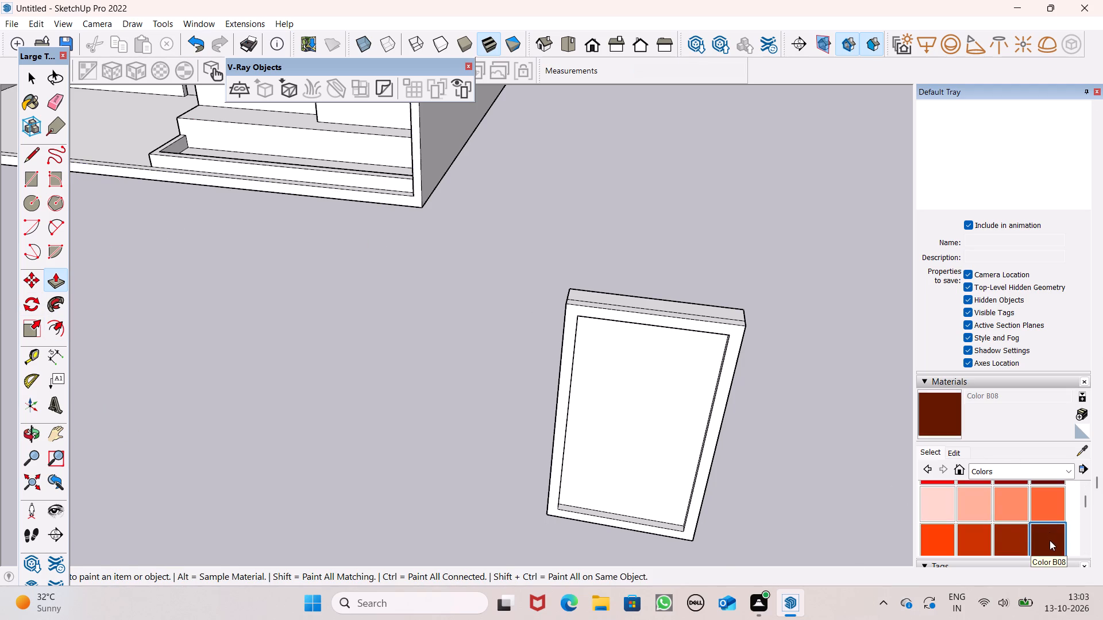
{"action": "left_click", "coordinate": [688, 427]}
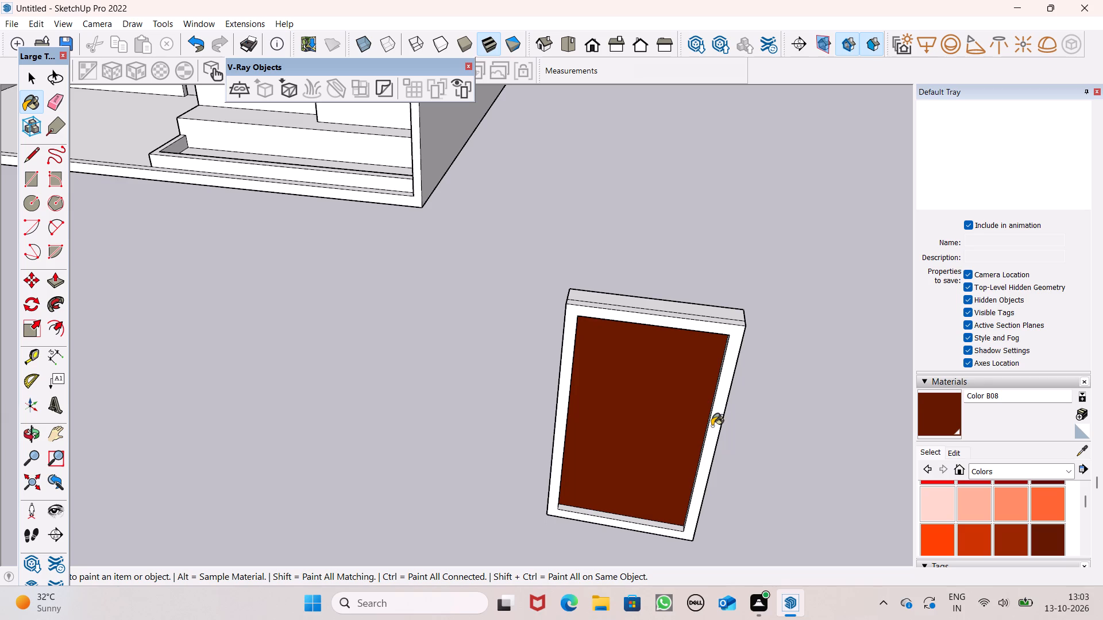
{"action": "left_click", "coordinate": [720, 420]}
Edit the Color B08 material to a browner shade with red 91 and green 37.
{"action": "left_click", "coordinate": [947, 452]}
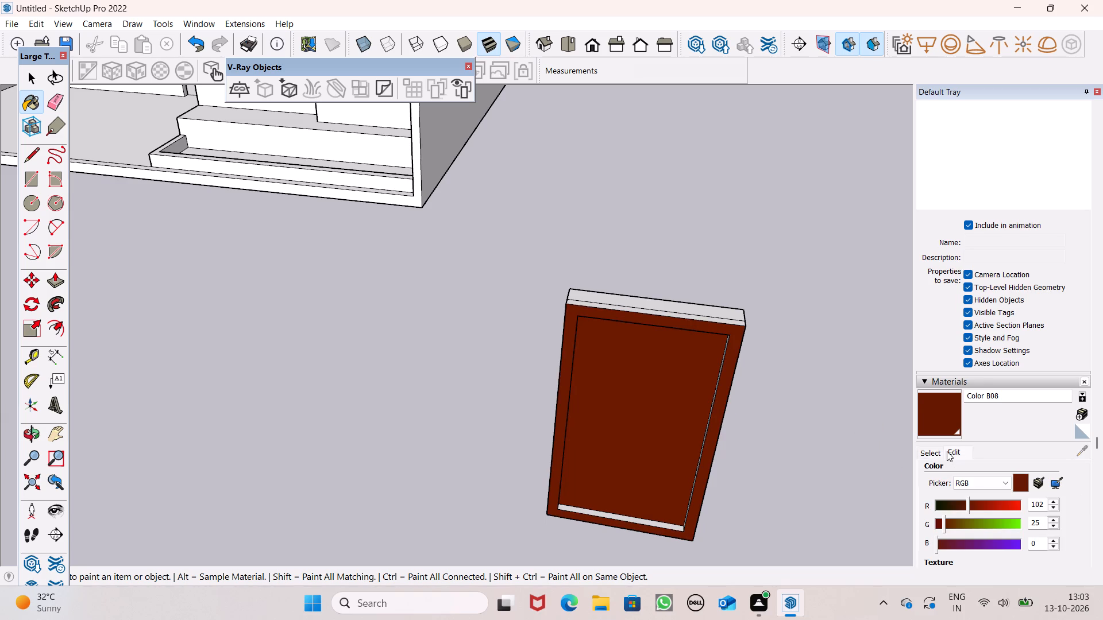
{"action": "left_click", "coordinate": [967, 508]}
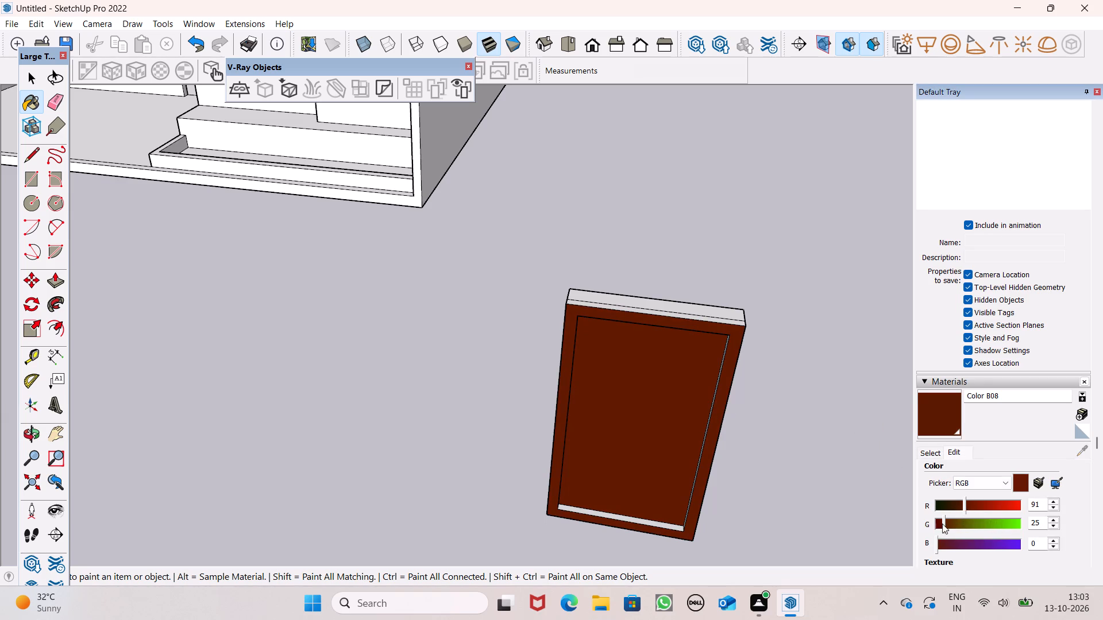
{"action": "left_click", "coordinate": [946, 522]}
{"action": "left_click", "coordinate": [955, 415]}
{"action": "left_click", "coordinate": [954, 278]}
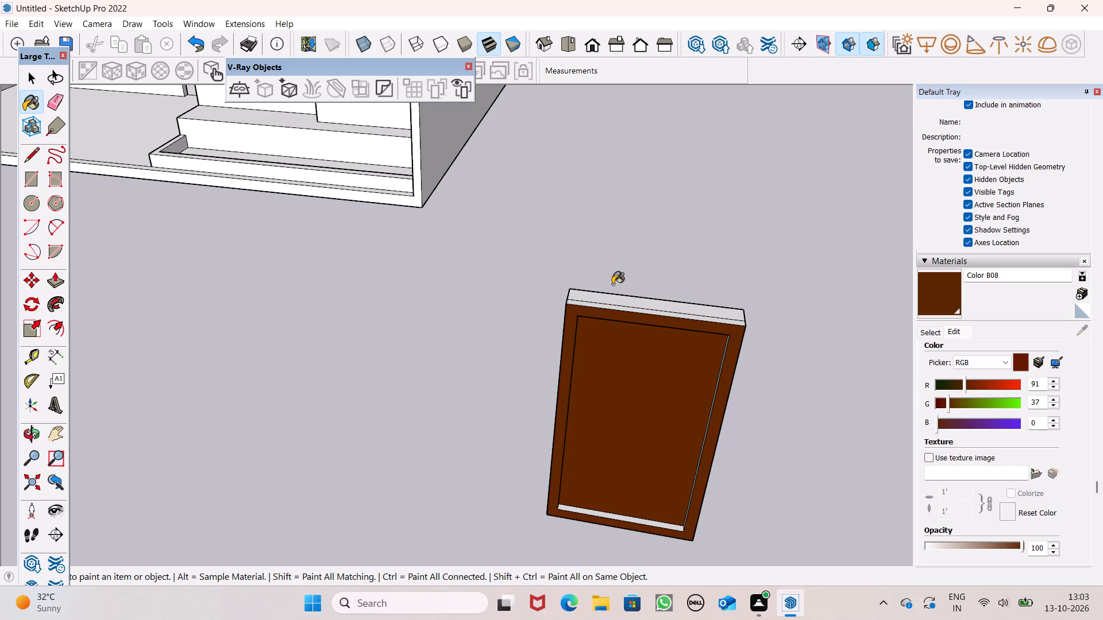
Paint the frame's top faces and the outer faces of one long side with the brown Color B08.
{"action": "scroll", "coordinate": [619, 299], "scroll_direction": "up", "scroll_amount": 1}
{"action": "scroll", "coordinate": [622, 303], "scroll_direction": "down", "scroll_amount": 1}
{"action": "scroll", "coordinate": [622, 303], "scroll_direction": "up", "scroll_amount": 2}
{"action": "left_click", "coordinate": [654, 300]}
{"action": "left_click", "coordinate": [657, 312]}
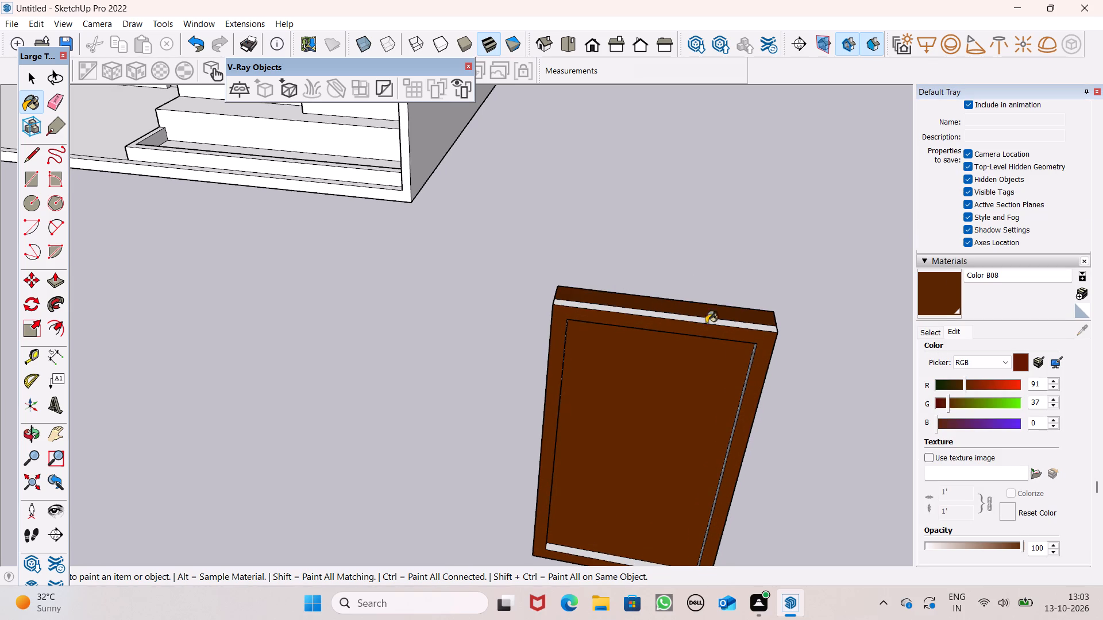
{"action": "scroll", "coordinate": [740, 333], "scroll_direction": "up", "scroll_amount": 1}
{"action": "middle_click_drag", "start_coordinate": [738, 338], "coordinate": [504, 389]}
{"action": "scroll", "coordinate": [631, 476], "scroll_direction": "up", "scroll_amount": 5}
{"action": "left_click", "coordinate": [657, 480]}
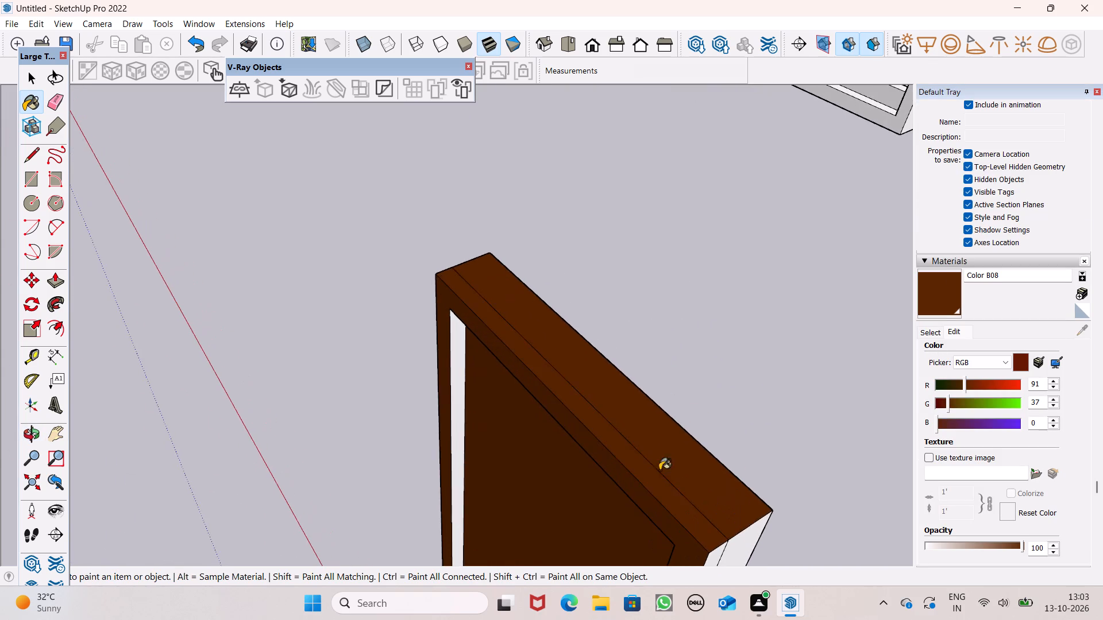
{"action": "scroll", "coordinate": [680, 350], "scroll_direction": "down", "scroll_amount": 7}
{"action": "middle_click_drag", "start_coordinate": [689, 501], "coordinate": [655, 440]}
{"action": "scroll", "coordinate": [689, 501], "scroll_direction": "up", "scroll_amount": 1}
{"action": "scroll", "coordinate": [629, 349], "scroll_direction": "up", "scroll_amount": 5}
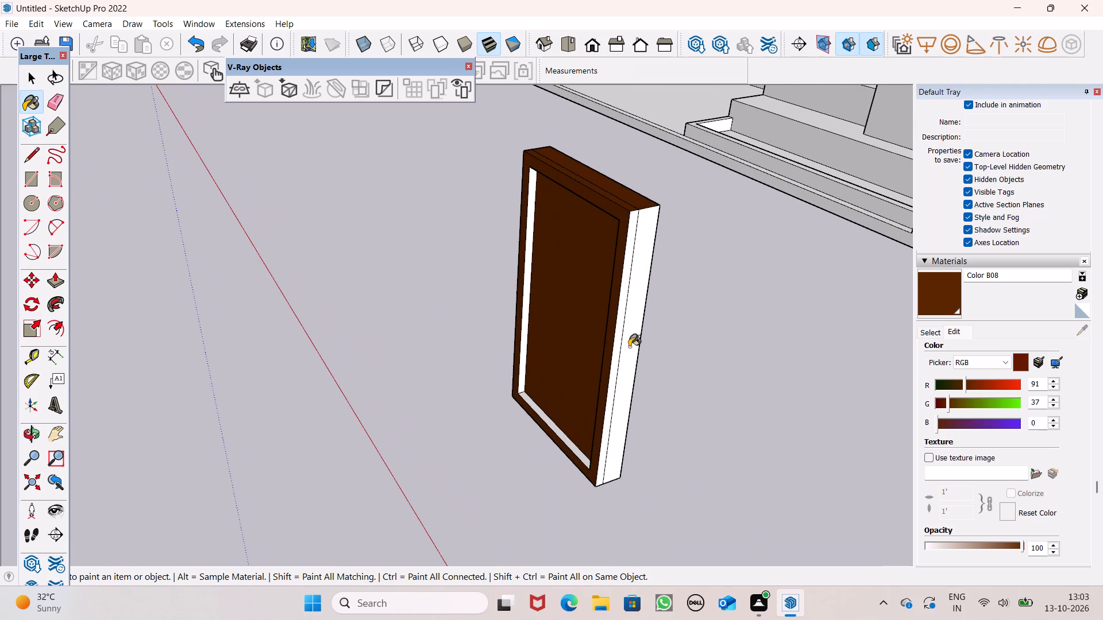
{"action": "left_click", "coordinate": [629, 347]}
{"action": "left_click", "coordinate": [616, 348]}
Paint the inner edge faces of the frame around the front panel with the brown Color B08.
{"action": "scroll", "coordinate": [454, 335], "scroll_direction": "up", "scroll_amount": 4}
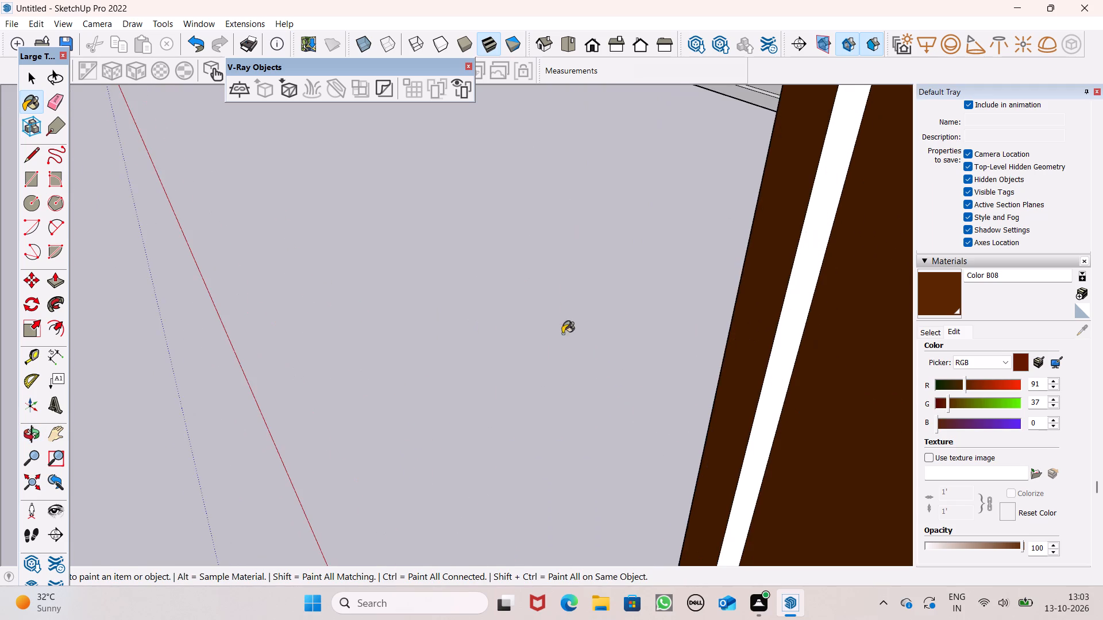
{"action": "scroll", "coordinate": [637, 361], "scroll_direction": "down", "scroll_amount": 1}
{"action": "left_click", "coordinate": [720, 382]}
{"action": "left_click", "coordinate": [698, 520]}
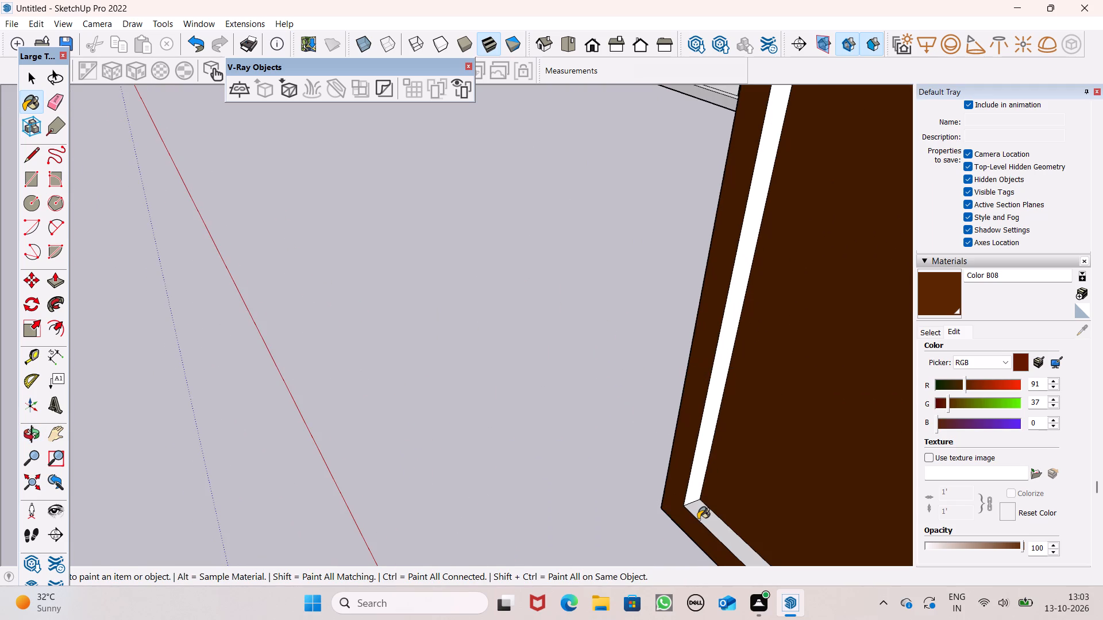
{"action": "left_click", "coordinate": [706, 511]}
{"action": "scroll", "coordinate": [680, 439], "scroll_direction": "down", "scroll_amount": 11}
{"action": "middle_click_drag", "start_coordinate": [726, 501], "coordinate": [934, 258]}
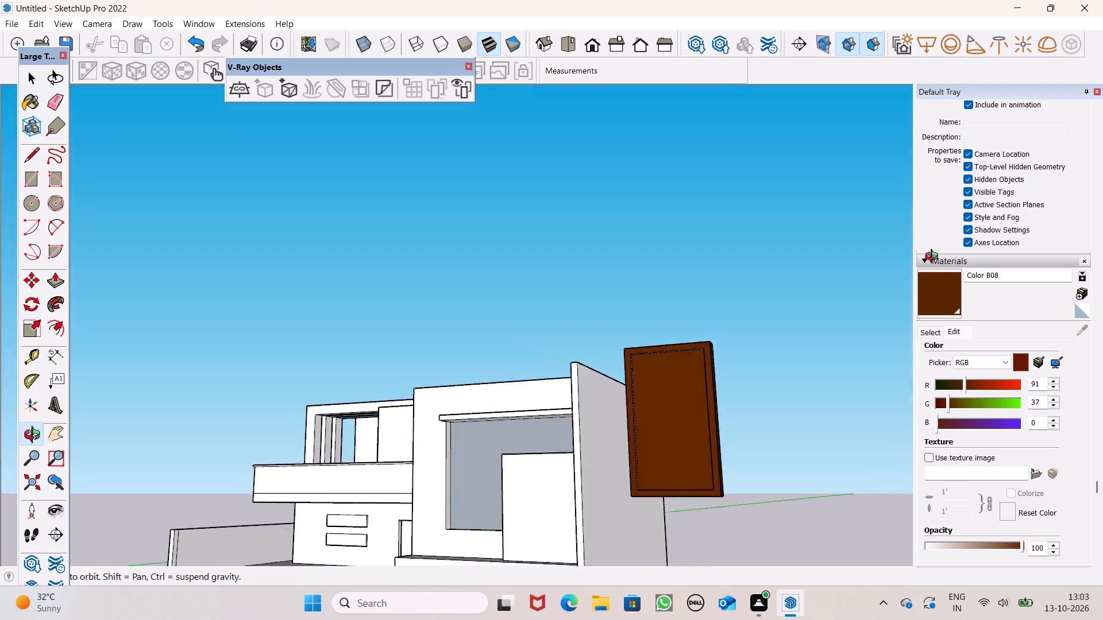
{"action": "middle_click_drag", "start_coordinate": [934, 258], "coordinate": [1102, 231]}
{"action": "middle_click_drag", "start_coordinate": [586, 428], "coordinate": [691, 412]}
{"action": "scroll", "coordinate": [551, 412], "scroll_direction": "up", "scroll_amount": 6}
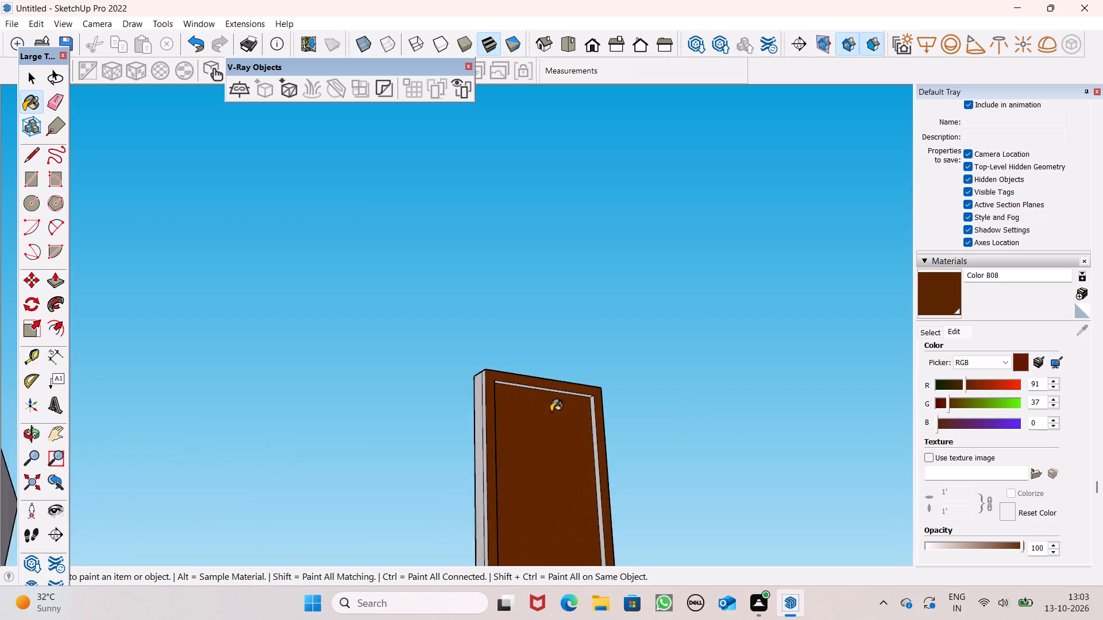
{"action": "scroll", "coordinate": [551, 412], "scroll_direction": "up", "scroll_amount": 2}
{"action": "scroll", "coordinate": [611, 394], "scroll_direction": "up", "scroll_amount": 4}
{"action": "scroll", "coordinate": [547, 409], "scroll_direction": "up", "scroll_amount": 4}
{"action": "left_click", "coordinate": [561, 379]}
{"action": "left_click", "coordinate": [570, 410]}
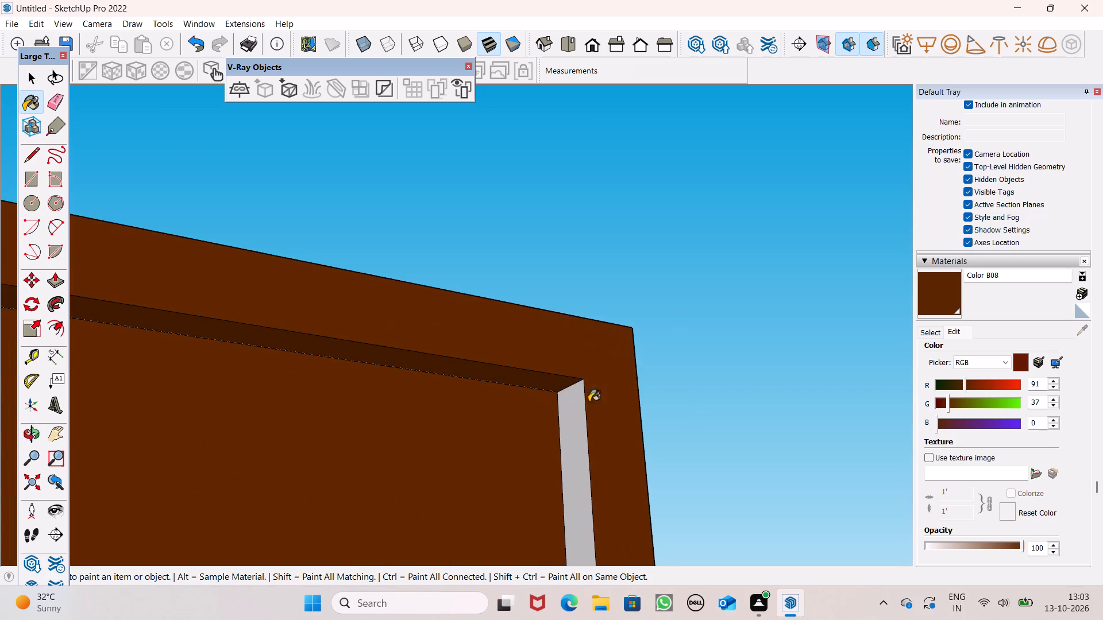
Paint the outer faces of the frame's other long side and its underside with the brown Color B08.
{"action": "scroll", "coordinate": [691, 304], "scroll_direction": "down", "scroll_amount": 7}
{"action": "middle_click_drag", "start_coordinate": [694, 430], "coordinate": [934, 552]}
{"action": "scroll", "coordinate": [936, 556], "scroll_direction": "up", "scroll_amount": 1}
{"action": "scroll", "coordinate": [480, 421], "scroll_direction": "up", "scroll_amount": 3}
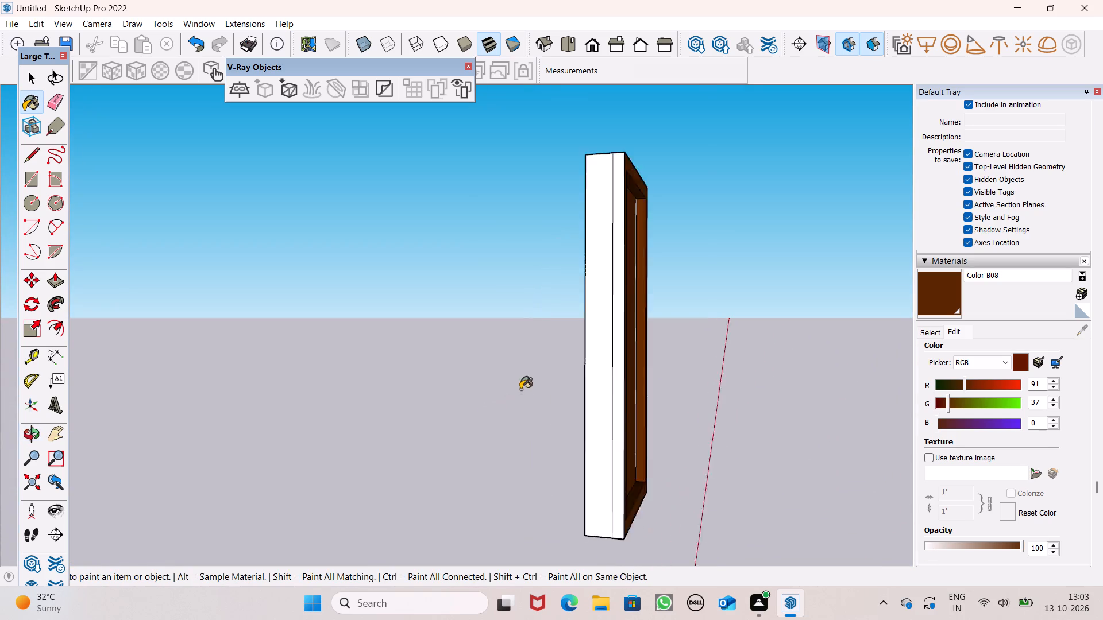
{"action": "scroll", "coordinate": [520, 389], "scroll_direction": "up", "scroll_amount": 3}
{"action": "left_click", "coordinate": [647, 378]}
{"action": "left_click", "coordinate": [669, 378]}
{"action": "scroll", "coordinate": [689, 362], "scroll_direction": "down", "scroll_amount": 2}
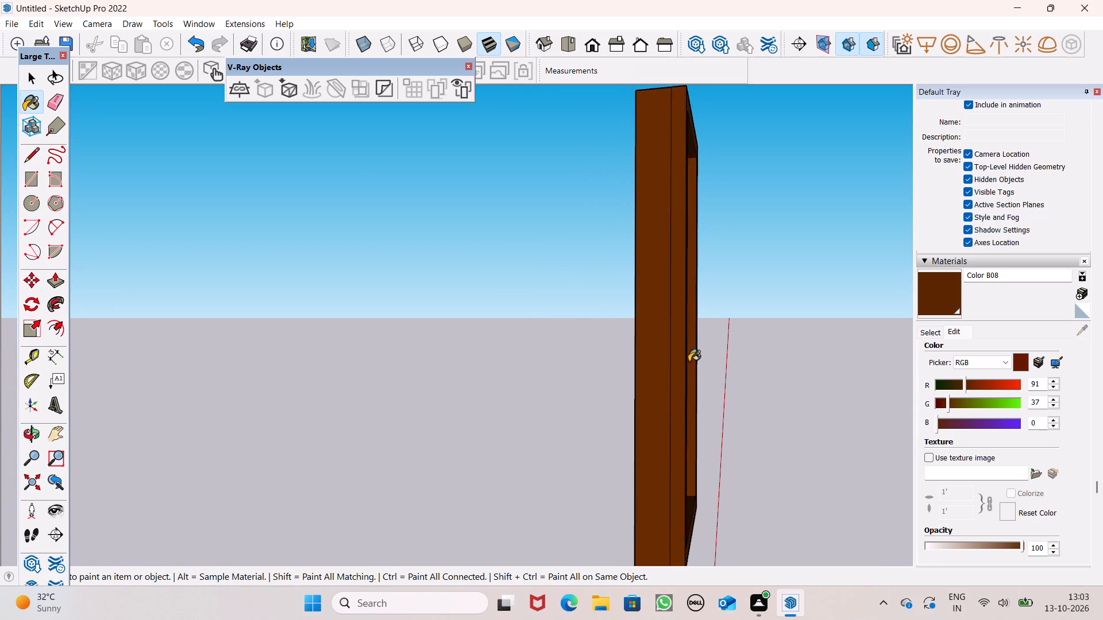
{"action": "scroll", "coordinate": [689, 362], "scroll_direction": "down", "scroll_amount": 2}
{"action": "middle_click_drag", "start_coordinate": [702, 425], "coordinate": [576, 178]}
{"action": "scroll", "coordinate": [730, 369], "scroll_direction": "up", "scroll_amount": 6}
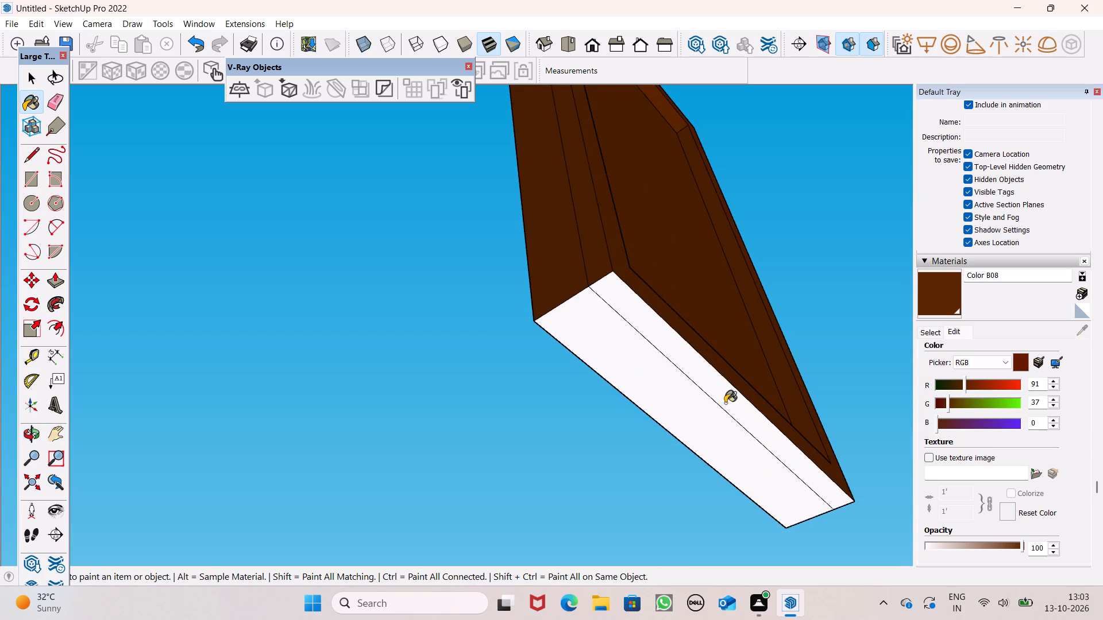
{"action": "left_click", "coordinate": [725, 403]}
{"action": "left_click", "coordinate": [686, 433]}
Paint the frame border on the panel's back side with the brown Color B08.
{"action": "scroll", "coordinate": [700, 401], "scroll_direction": "down", "scroll_amount": 8}
{"action": "middle_click_drag", "start_coordinate": [701, 400], "coordinate": [672, 619]}
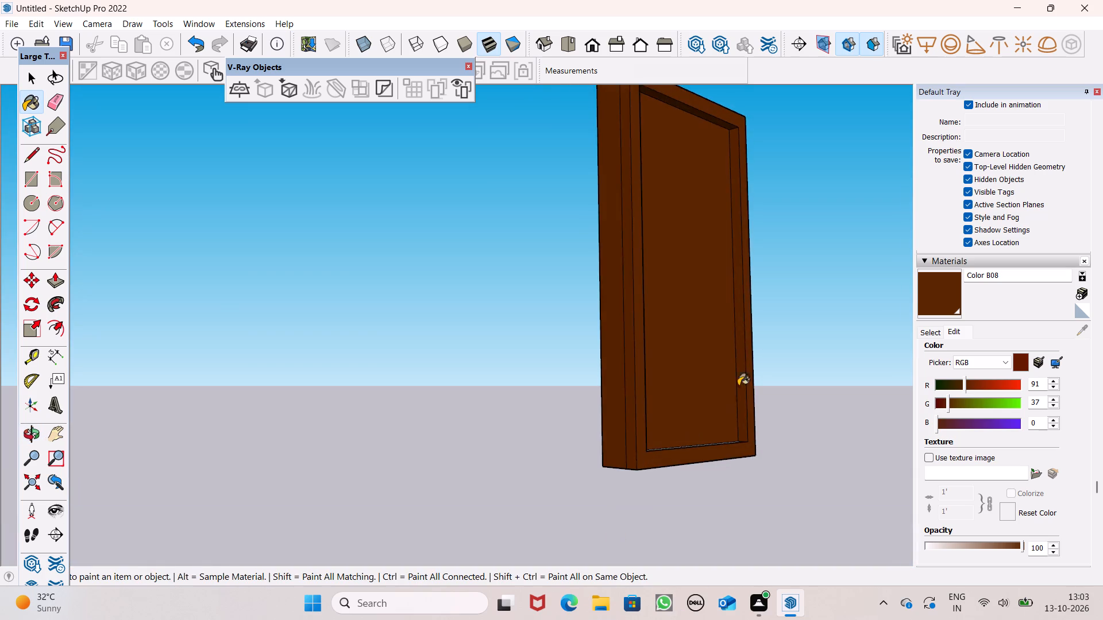
{"action": "scroll", "coordinate": [748, 366], "scroll_direction": "down", "scroll_amount": 1}
{"action": "scroll", "coordinate": [732, 416], "scroll_direction": "up", "scroll_amount": 1}
{"action": "middle_click_drag", "start_coordinate": [727, 432], "coordinate": [689, 582]}
{"action": "middle_click_drag", "start_coordinate": [694, 461], "coordinate": [418, 394]}
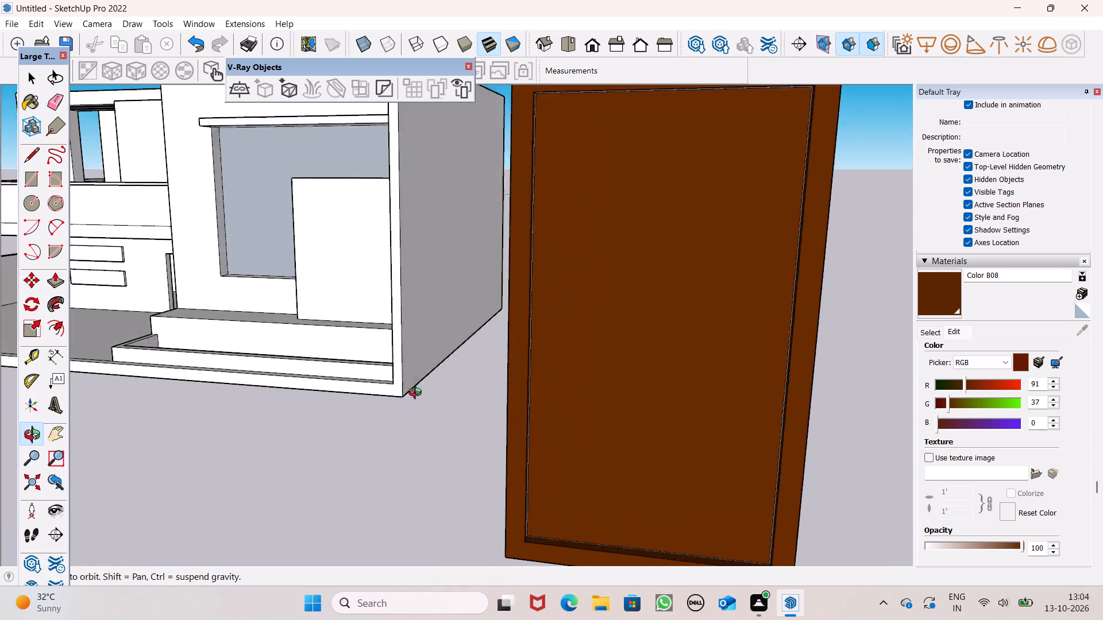
{"action": "middle_click_drag", "start_coordinate": [418, 394], "coordinate": [344, 366]}
{"action": "scroll", "coordinate": [344, 366], "scroll_direction": "up", "scroll_amount": 1}
{"action": "scroll", "coordinate": [658, 383], "scroll_direction": "down", "scroll_amount": 2}
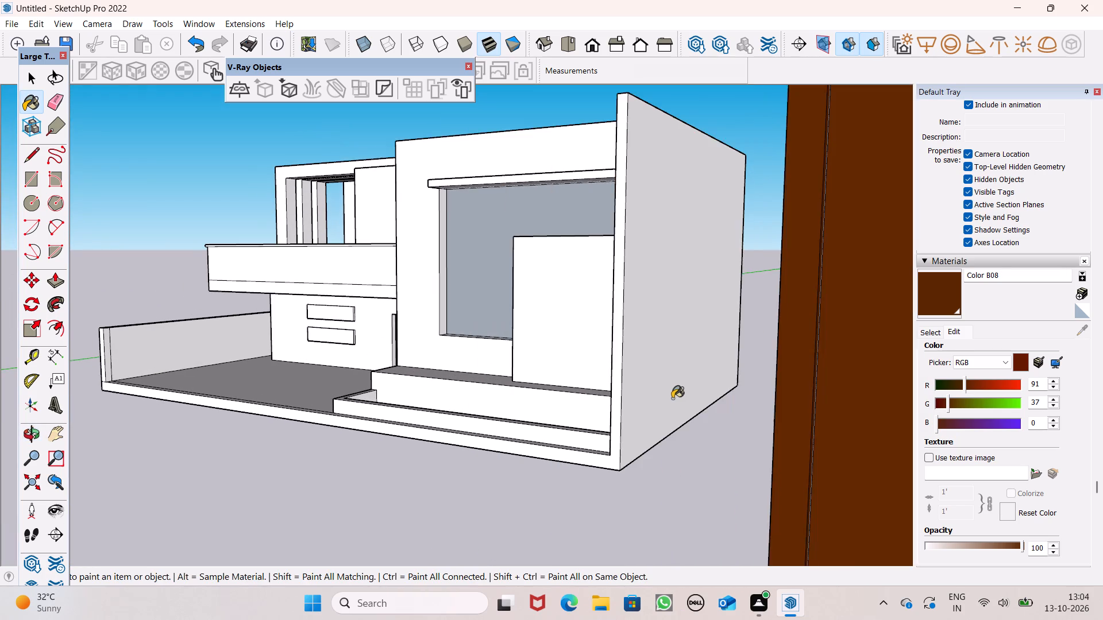
{"action": "scroll", "coordinate": [674, 398], "scroll_direction": "down", "scroll_amount": 6}
{"action": "middle_click_drag", "start_coordinate": [732, 374], "coordinate": [459, 493]}
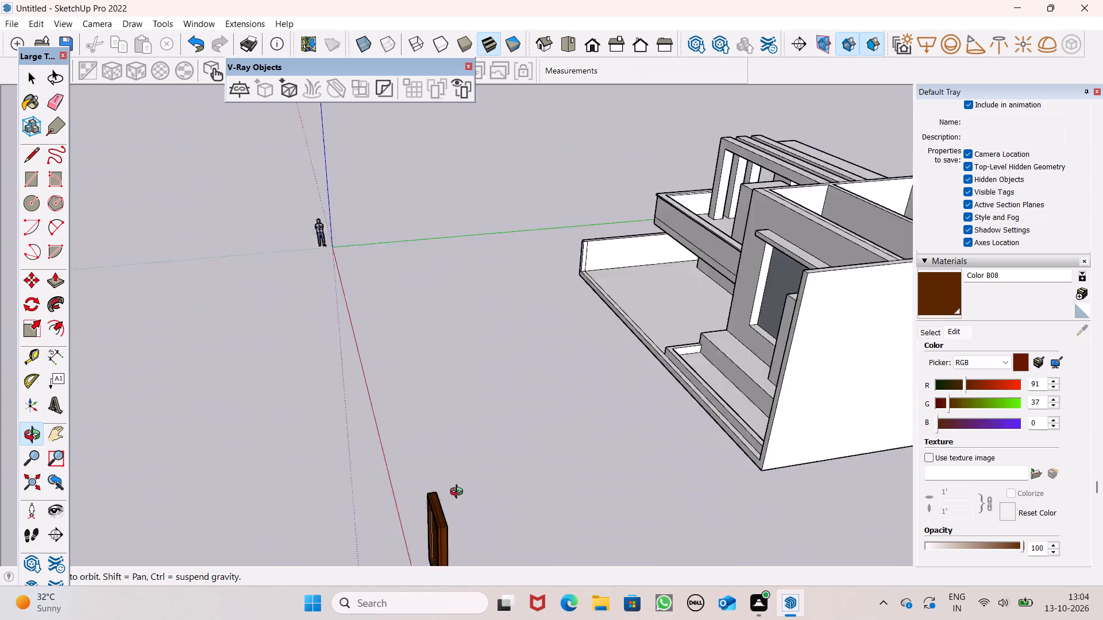
{"action": "middle_click_drag", "start_coordinate": [459, 493], "coordinate": [249, 462]}
{"action": "scroll", "coordinate": [179, 443], "scroll_direction": "up", "scroll_amount": 10}
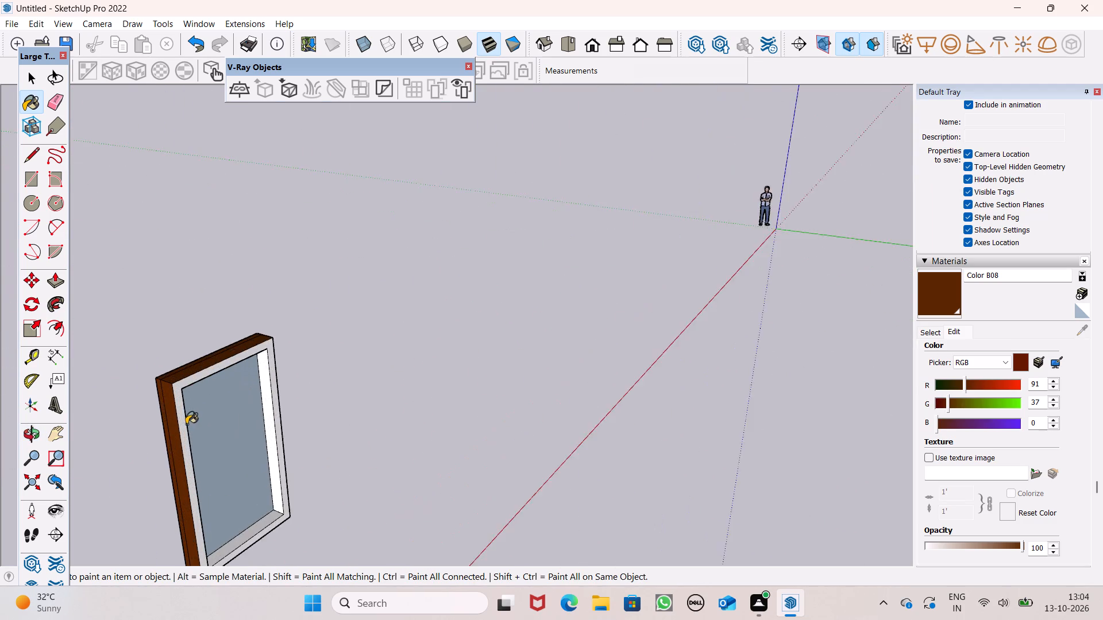
{"action": "scroll", "coordinate": [186, 424], "scroll_direction": "up", "scroll_amount": 3}
{"action": "left_click", "coordinate": [182, 428]}
Paint the bottom, side and top inner edge faces of the frame's back side with the brown Color B08.
{"action": "scroll", "coordinate": [275, 476], "scroll_direction": "up", "scroll_amount": 1}
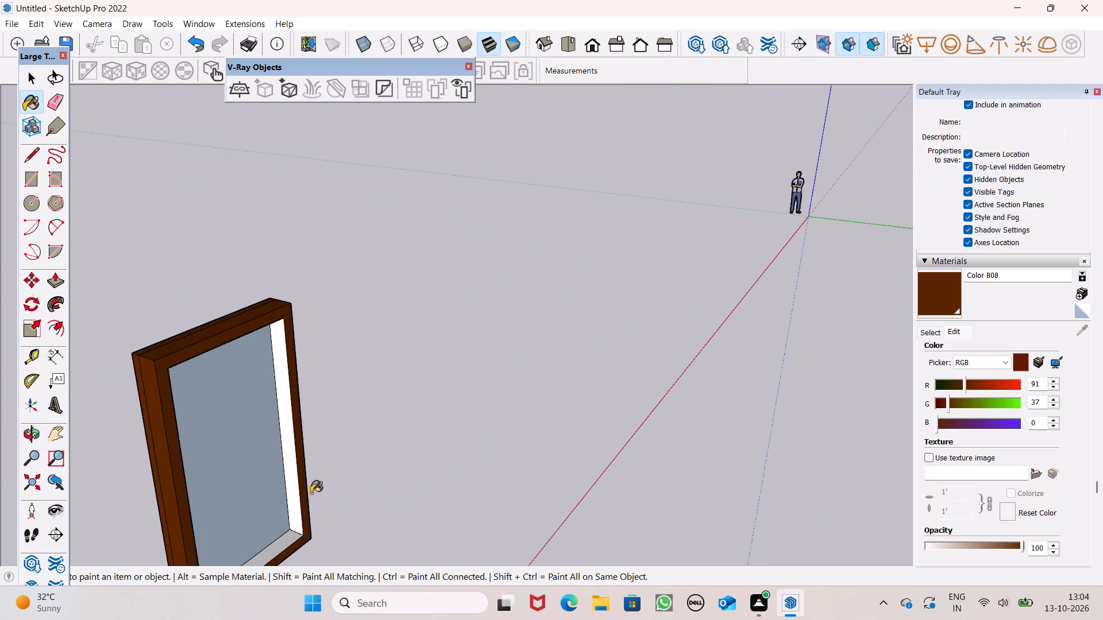
{"action": "scroll", "coordinate": [361, 437], "scroll_direction": "down", "scroll_amount": 4}
{"action": "middle_click_drag", "start_coordinate": [371, 479], "coordinate": [182, 485]}
{"action": "scroll", "coordinate": [184, 486], "scroll_direction": "up", "scroll_amount": 1}
{"action": "scroll", "coordinate": [230, 418], "scroll_direction": "up", "scroll_amount": 1}
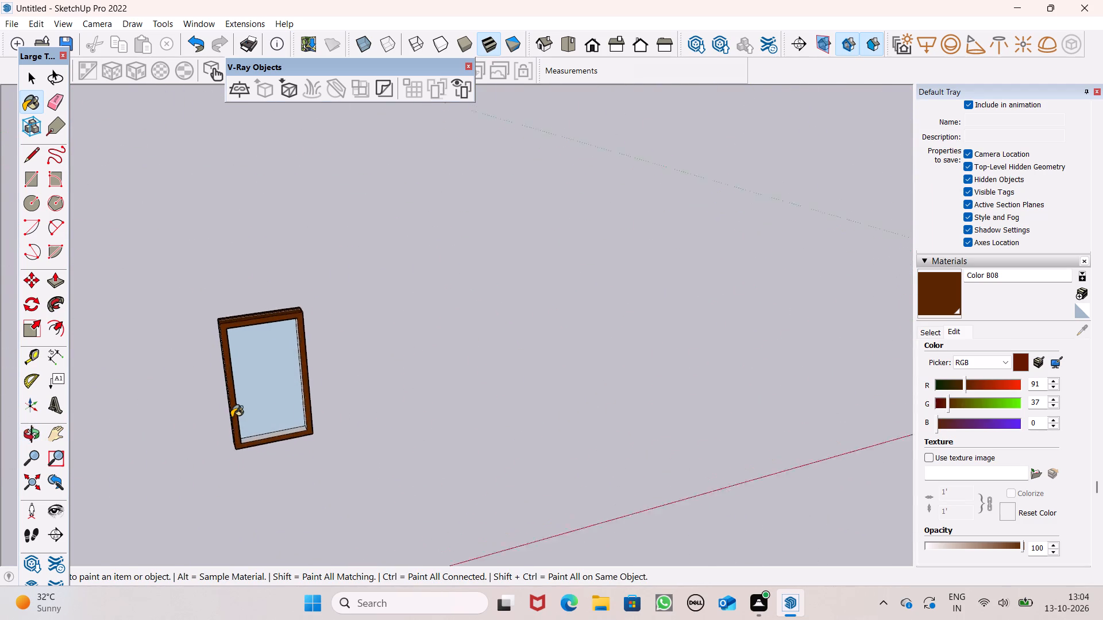
{"action": "scroll", "coordinate": [232, 417], "scroll_direction": "up", "scroll_amount": 8}
{"action": "scroll", "coordinate": [282, 444], "scroll_direction": "up", "scroll_amount": 4}
{"action": "left_click", "coordinate": [381, 452]}
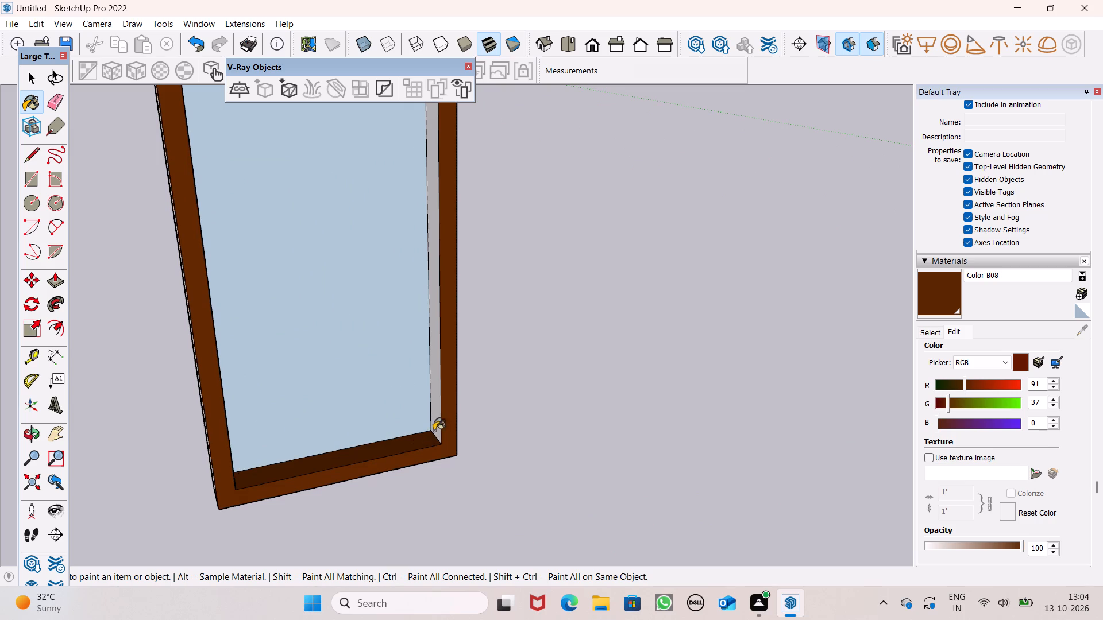
{"action": "left_click", "coordinate": [444, 418]}
{"action": "left_click", "coordinate": [433, 418]}
{"action": "middle_click_drag", "start_coordinate": [458, 424], "coordinate": [164, 425]}
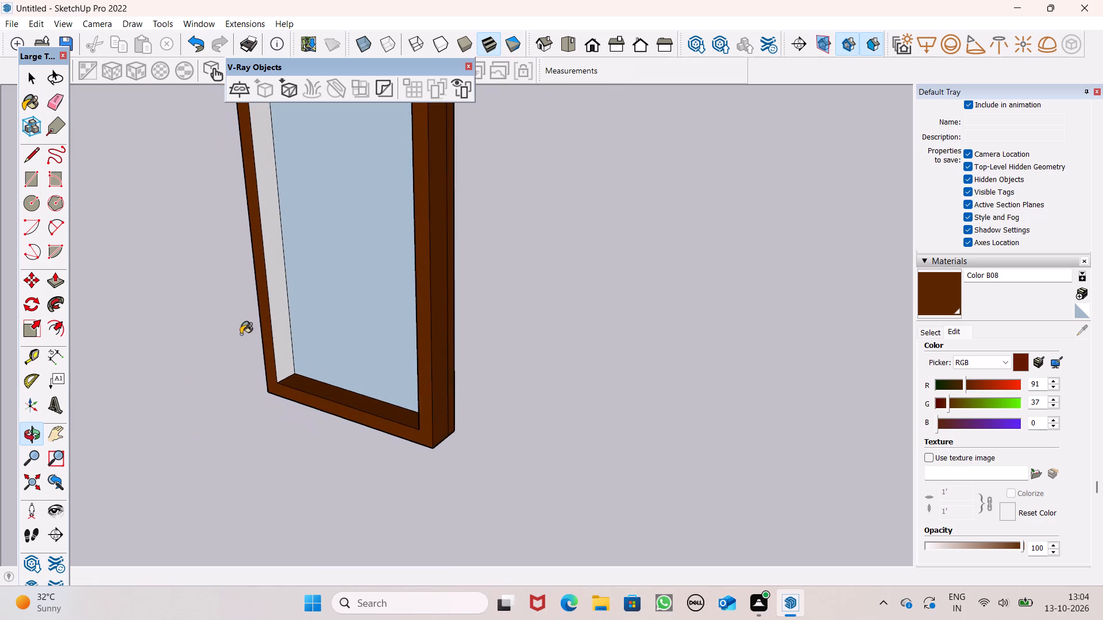
{"action": "left_click", "coordinate": [270, 323]}
{"action": "left_click", "coordinate": [275, 322]}
{"action": "scroll", "coordinate": [354, 396], "scroll_direction": "down", "scroll_amount": 4}
{"action": "scroll", "coordinate": [314, 192], "scroll_direction": "up", "scroll_amount": 7}
{"action": "scroll", "coordinate": [335, 146], "scroll_direction": "up", "scroll_amount": 1}
{"action": "middle_click_drag", "start_coordinate": [335, 148], "coordinate": [583, 0]}
{"action": "scroll", "coordinate": [531, 197], "scroll_direction": "up", "scroll_amount": 3}
{"action": "scroll", "coordinate": [523, 190], "scroll_direction": "down", "scroll_amount": 1}
{"action": "scroll", "coordinate": [523, 190], "scroll_direction": "up", "scroll_amount": 1}
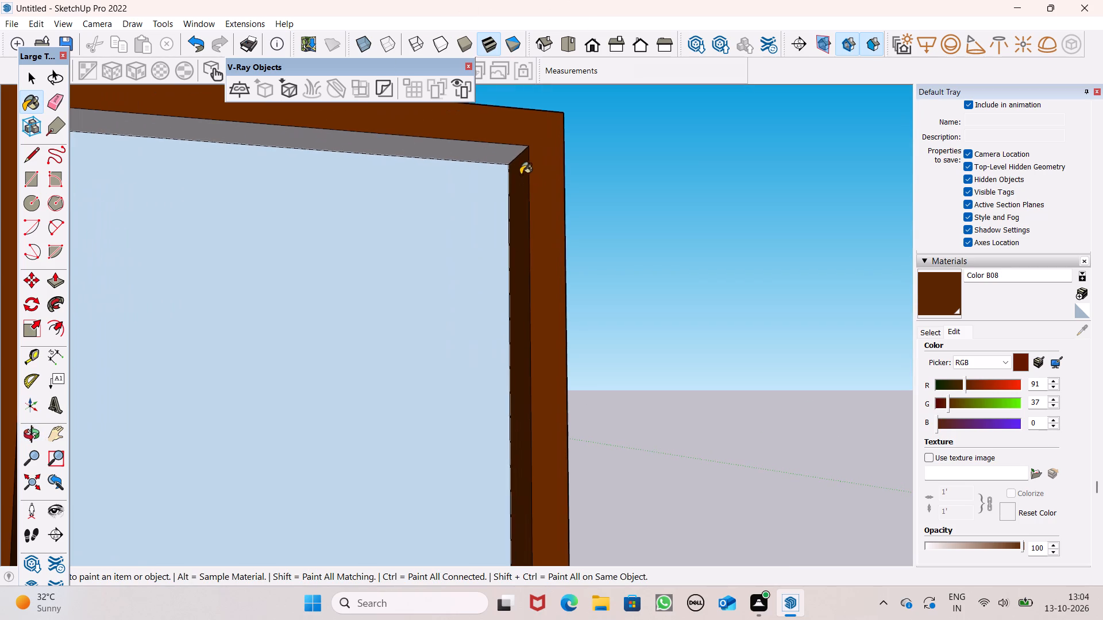
{"action": "left_click", "coordinate": [504, 157]}
Examine the painted framed panel from its side and front.
{"action": "scroll", "coordinate": [541, 257], "scroll_direction": "down", "scroll_amount": 1}
{"action": "middle_click_drag", "start_coordinate": [526, 307], "coordinate": [978, 437]}
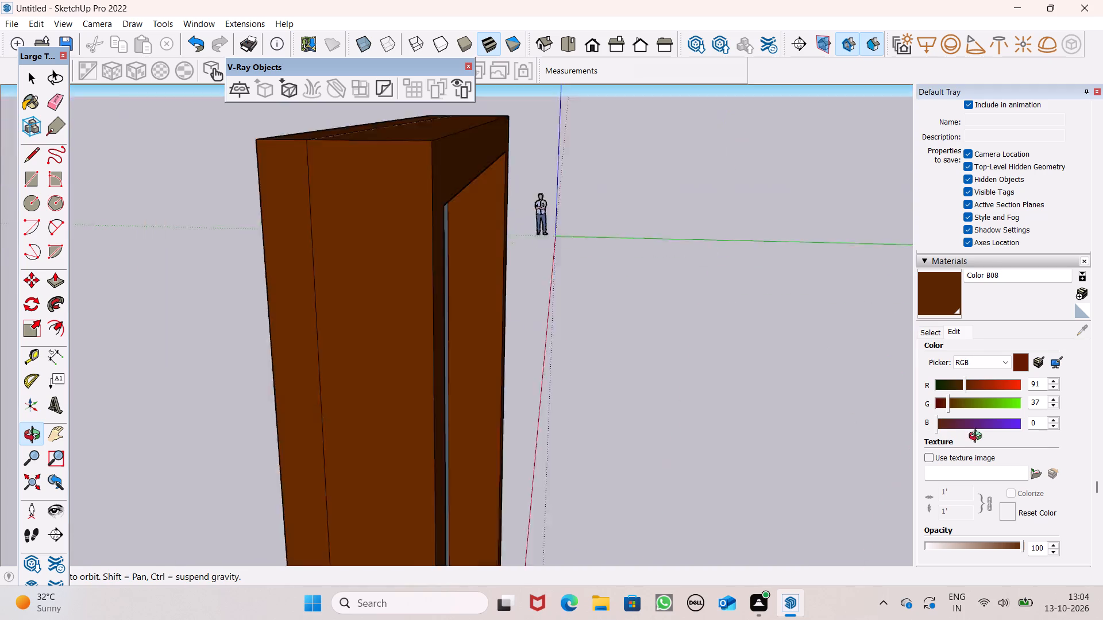
{"action": "middle_click_drag", "start_coordinate": [978, 437], "coordinate": [1102, 447]}
{"action": "middle_click_drag", "start_coordinate": [270, 326], "coordinate": [580, 378]}
{"action": "key", "text": "space"}
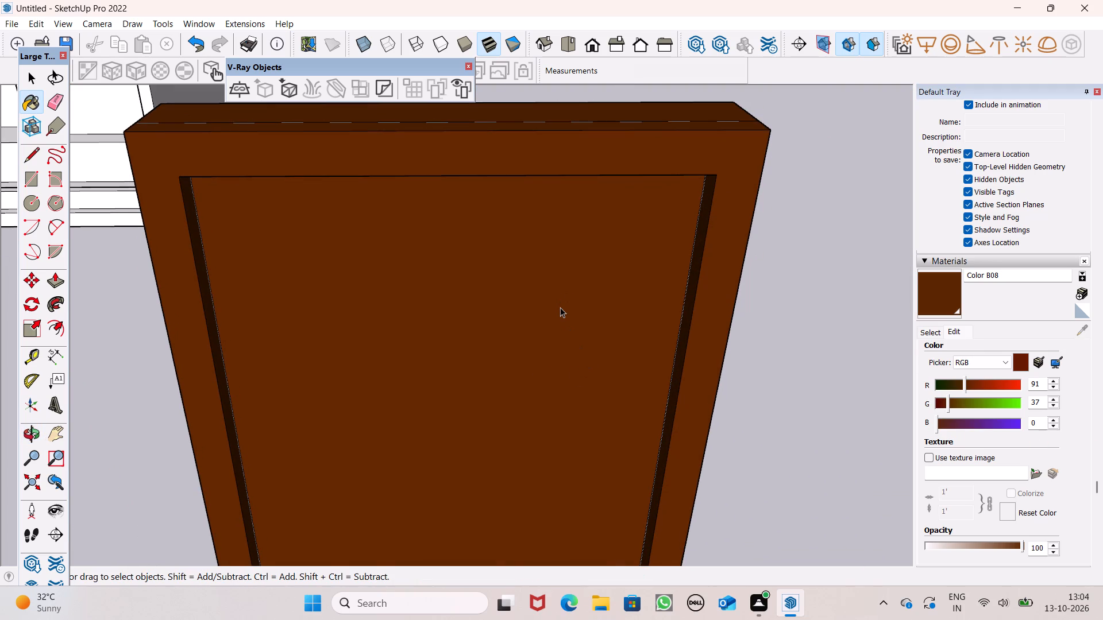
{"action": "scroll", "coordinate": [547, 313], "scroll_direction": "up", "scroll_amount": 1}
{"action": "scroll", "coordinate": [547, 340], "scroll_direction": "down", "scroll_amount": 5}
{"action": "scroll", "coordinate": [616, 306], "scroll_direction": "down", "scroll_amount": 3}
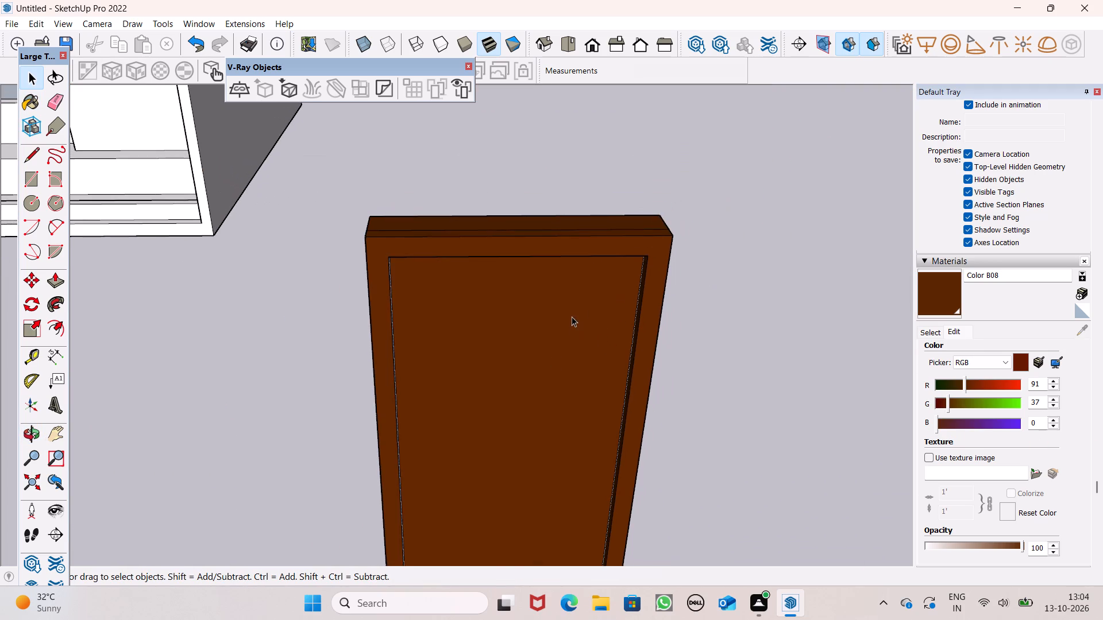
Make the whole brown framed panel, with all its connected faces and edges, into a group.
{"action": "scroll", "coordinate": [572, 316], "scroll_direction": "down", "scroll_amount": 4}
{"action": "triple_click", "coordinate": [548, 419]}
{"action": "double_click", "coordinate": [547, 420]}
{"action": "right_click", "coordinate": [546, 420]}
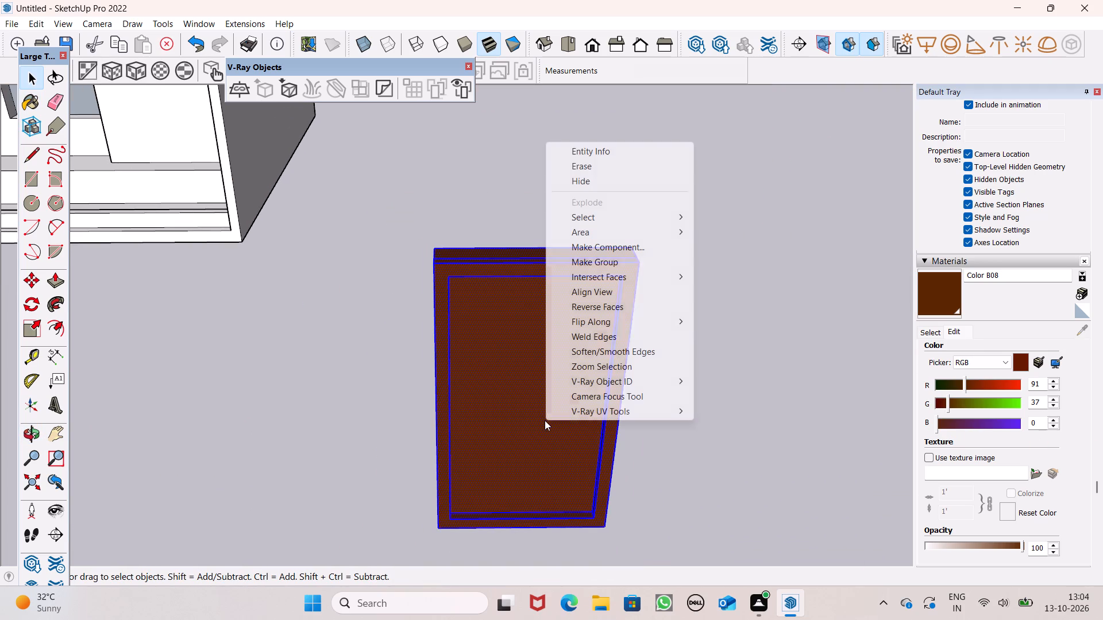
{"action": "left_click", "coordinate": [614, 257]}
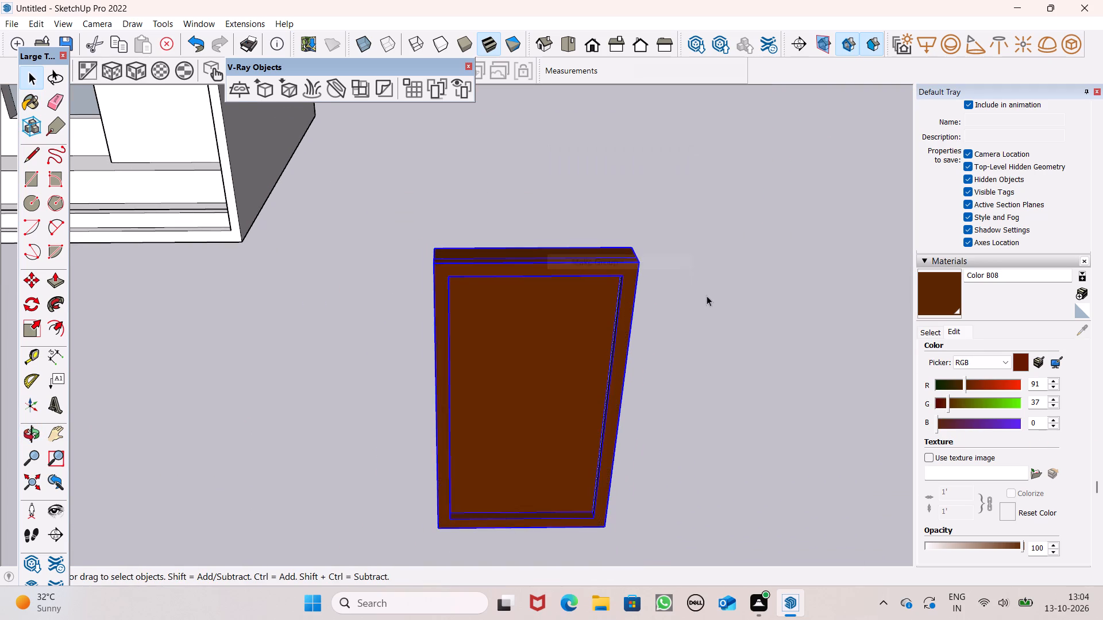
Move the brown panel group from beside the building to the ground-floor porch area beneath the terrace.
{"action": "scroll", "coordinate": [708, 297], "scroll_direction": "down", "scroll_amount": 5}
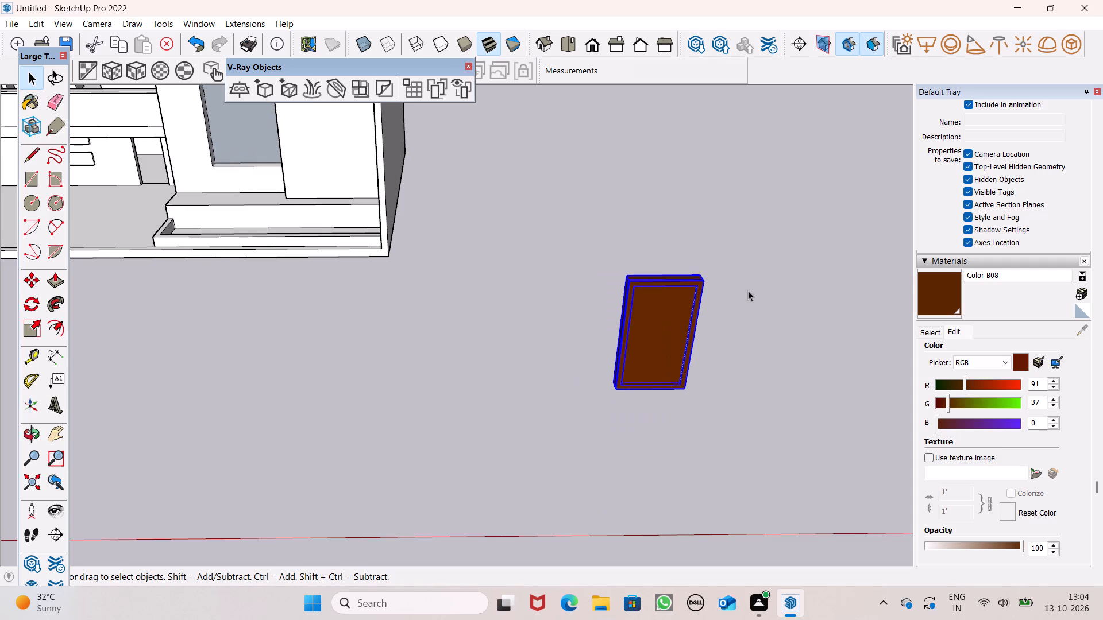
{"action": "key", "text": "m"}
{"action": "key", "text": "Return"}
{"action": "scroll", "coordinate": [673, 352], "scroll_direction": "down", "scroll_amount": 7}
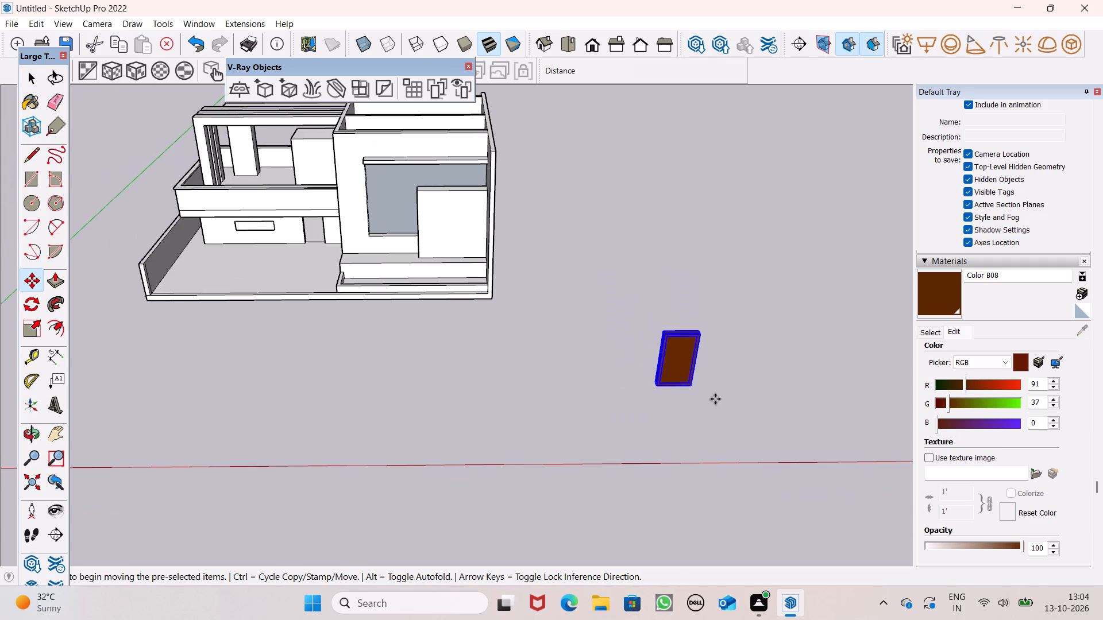
{"action": "left_click_drag", "start_coordinate": [692, 386], "coordinate": [287, 281]}
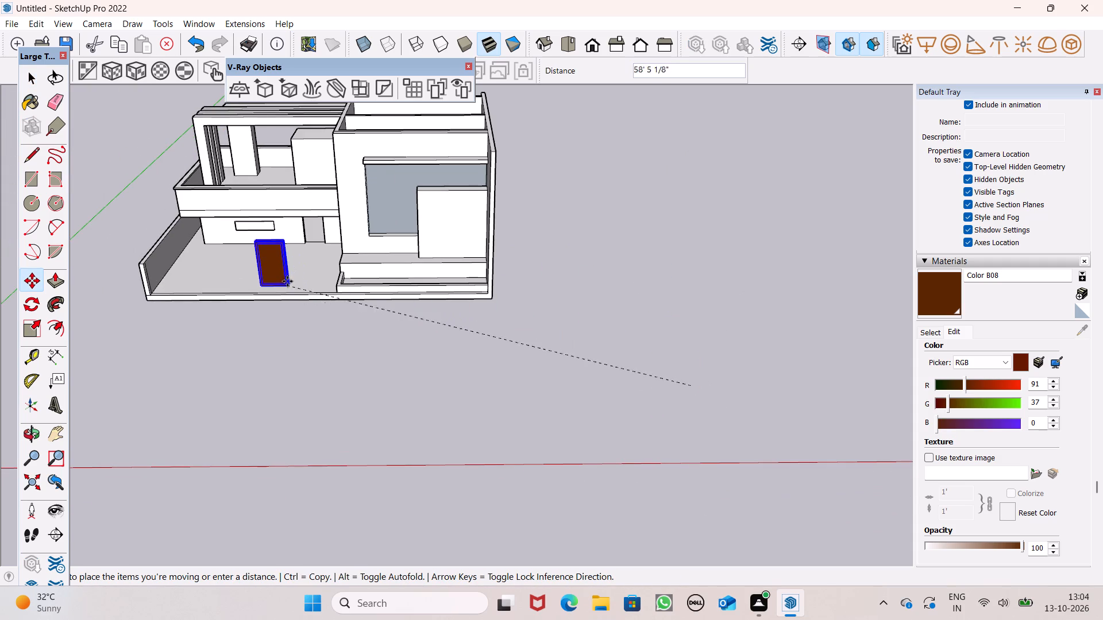
{"action": "left_click_drag", "start_coordinate": [287, 281], "coordinate": [305, 278]}
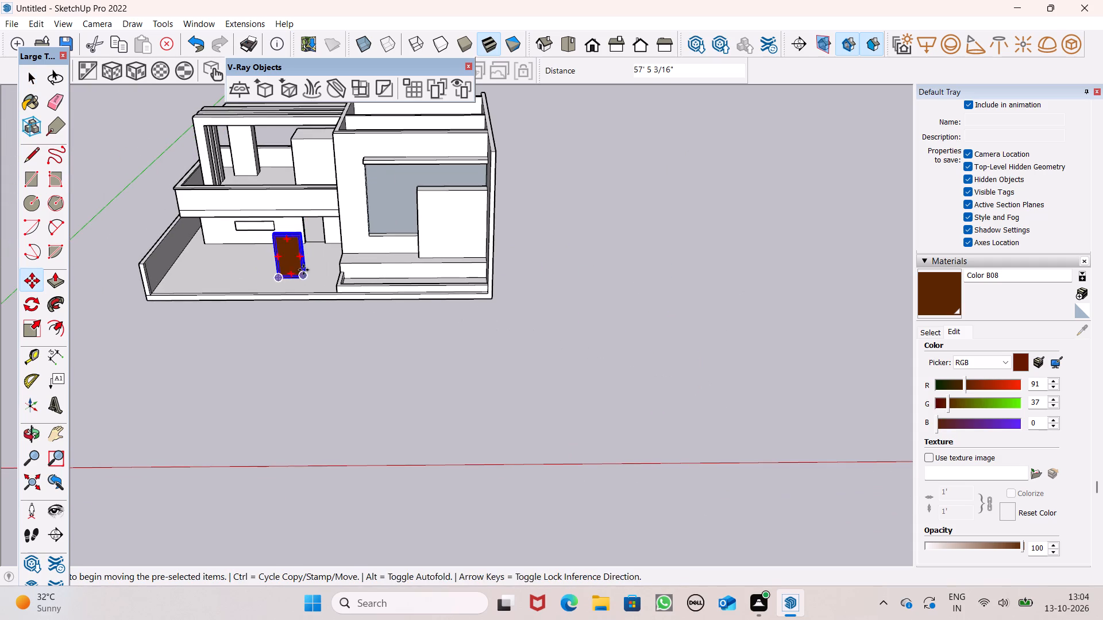
Move the brown panel group by its bottom corner into the door opening in the ground-floor wall under the terrace.
{"action": "scroll", "coordinate": [306, 238], "scroll_direction": "up", "scroll_amount": 10}
{"action": "scroll", "coordinate": [349, 287], "scroll_direction": "up", "scroll_amount": 2}
{"action": "middle_click_drag", "start_coordinate": [351, 287], "coordinate": [362, 255]}
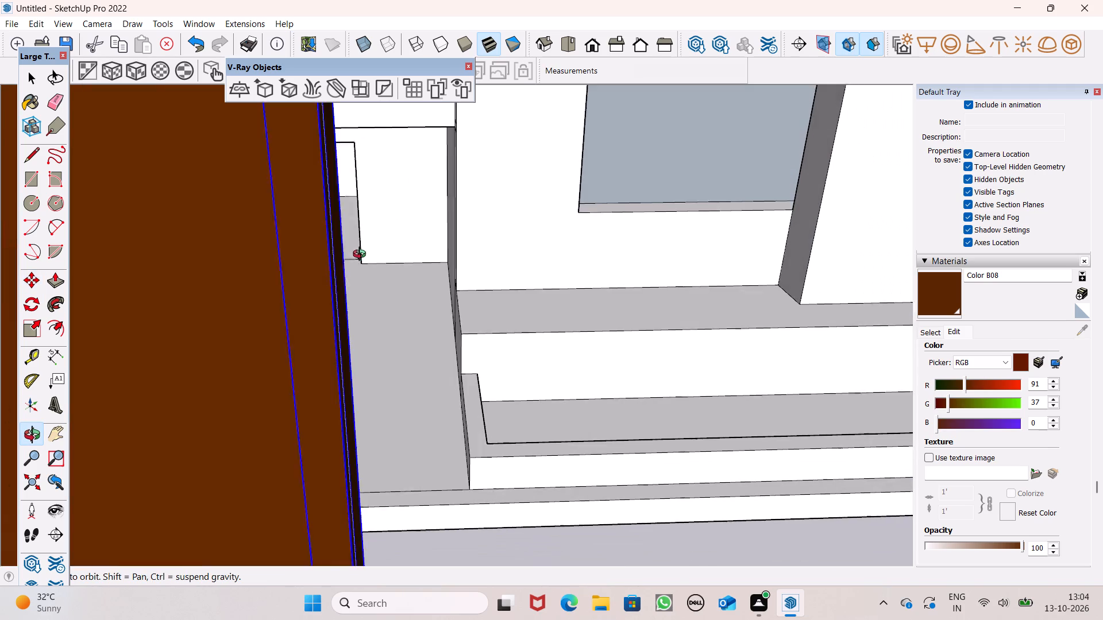
{"action": "middle_click_drag", "start_coordinate": [362, 255], "coordinate": [362, 257]}
{"action": "scroll", "coordinate": [408, 422], "scroll_direction": "down", "scroll_amount": 2}
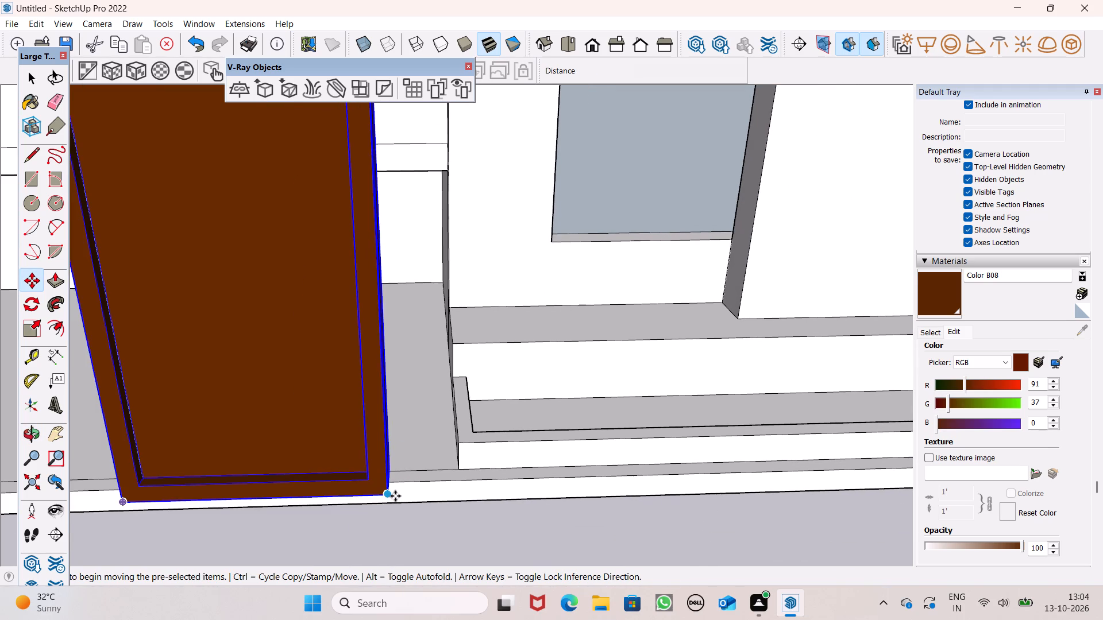
{"action": "left_click_drag", "start_coordinate": [395, 496], "coordinate": [368, 285]}
{"action": "middle_click_drag", "start_coordinate": [406, 289], "coordinate": [460, 273]}
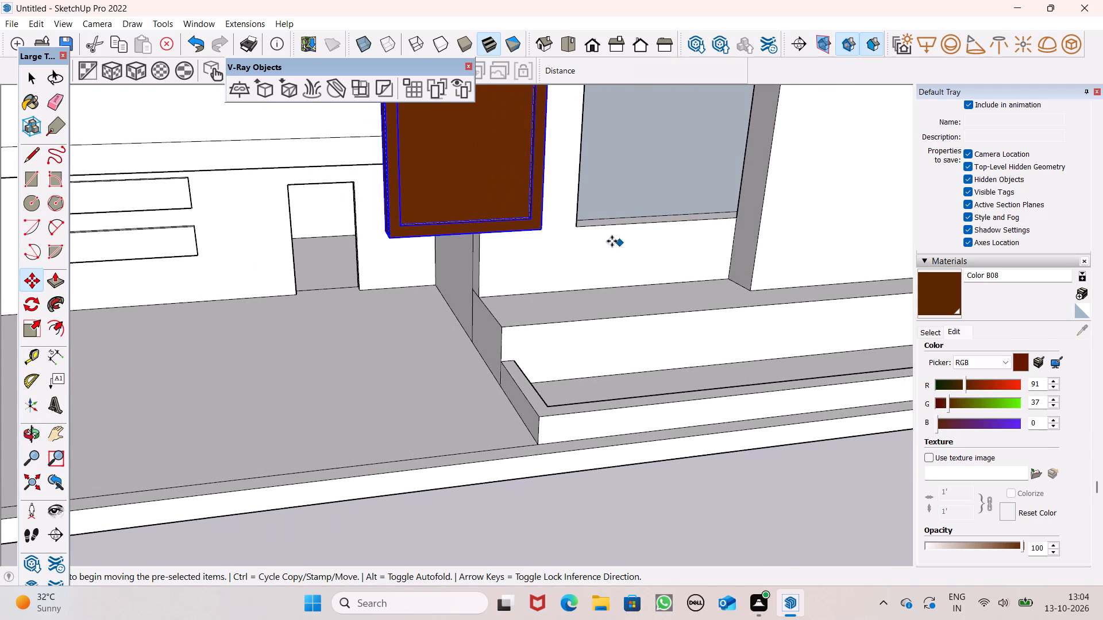
{"action": "left_click_drag", "start_coordinate": [543, 232], "coordinate": [357, 284]}
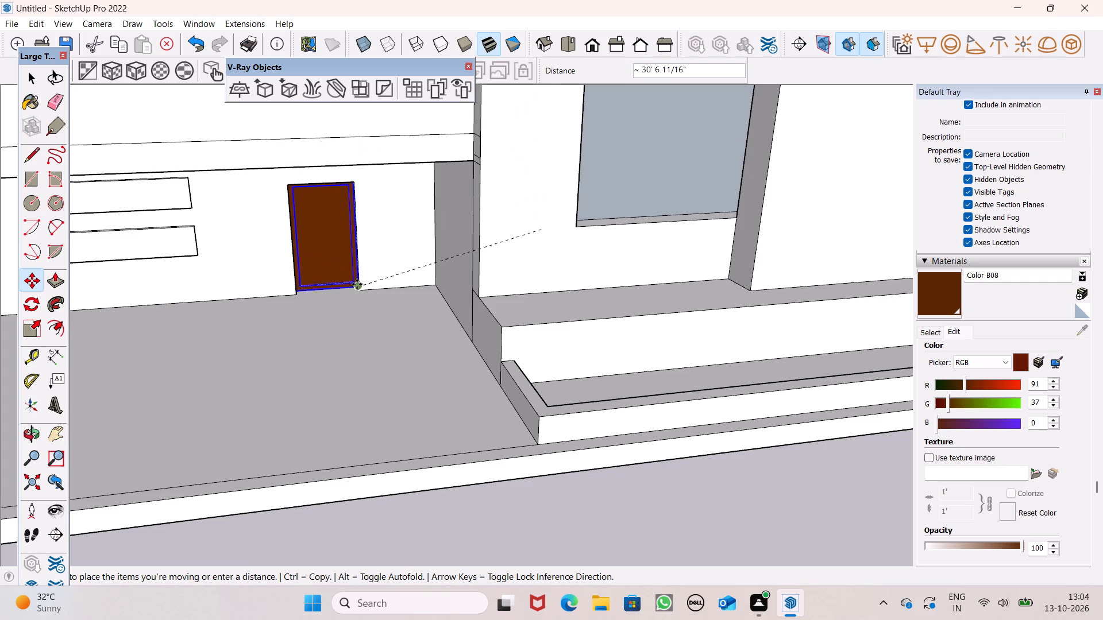
{"action": "left_click_drag", "start_coordinate": [357, 284], "coordinate": [349, 287]}
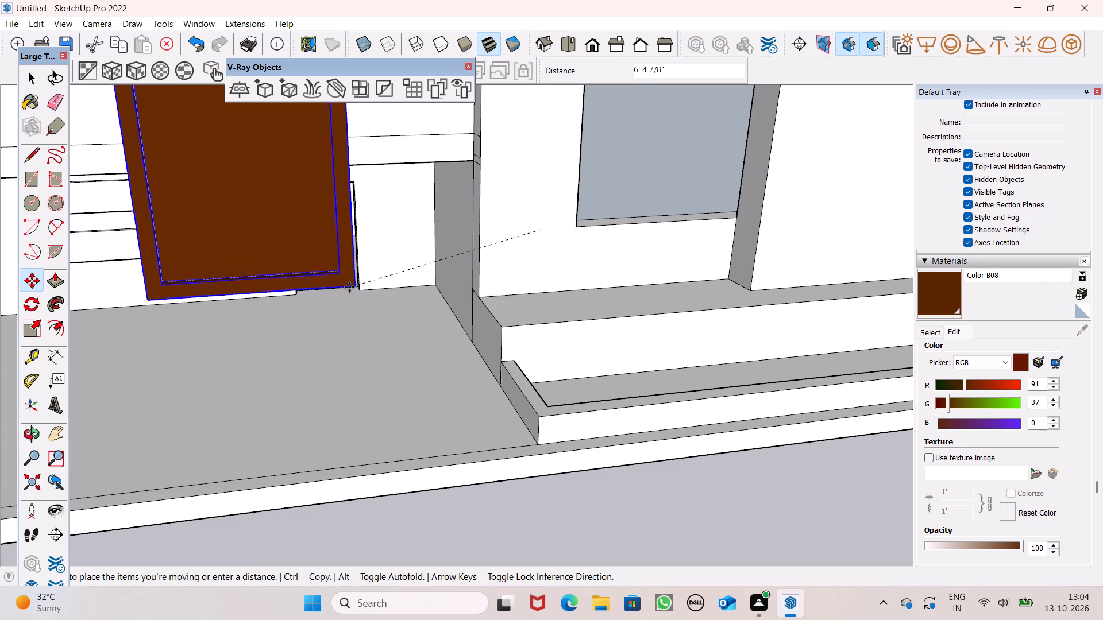
{"action": "left_click_drag", "start_coordinate": [349, 287], "coordinate": [381, 251]}
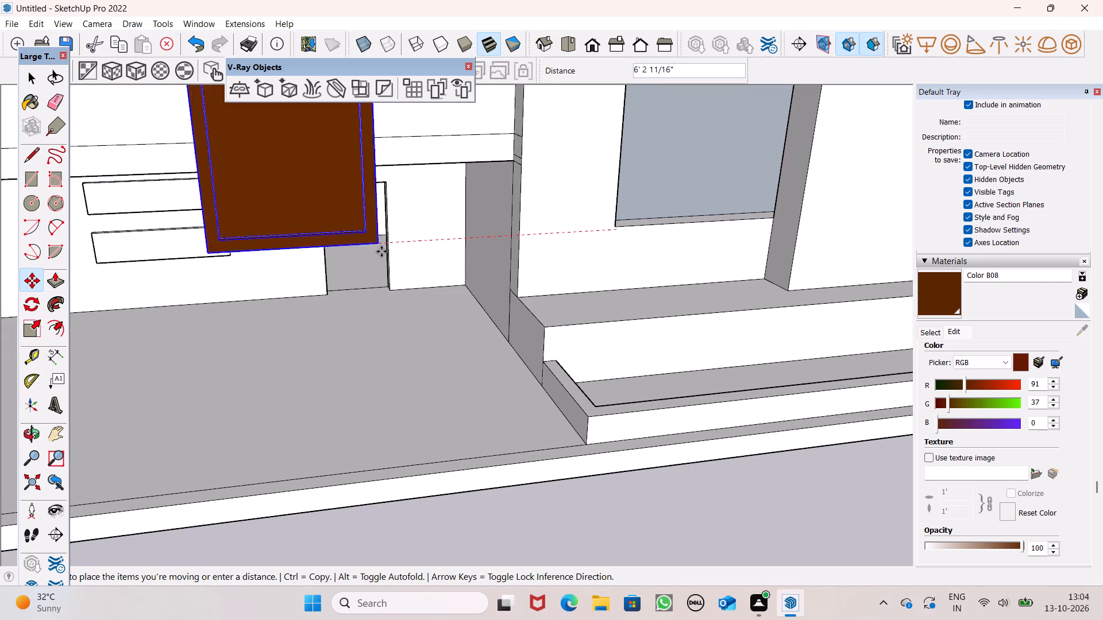
{"action": "left_click_drag", "start_coordinate": [381, 251], "coordinate": [383, 285]}
Move the door group 9" so its bottom corner meets the outer bottom corner of the wall opening.
{"action": "scroll", "coordinate": [369, 231], "scroll_direction": "up", "scroll_amount": 8}
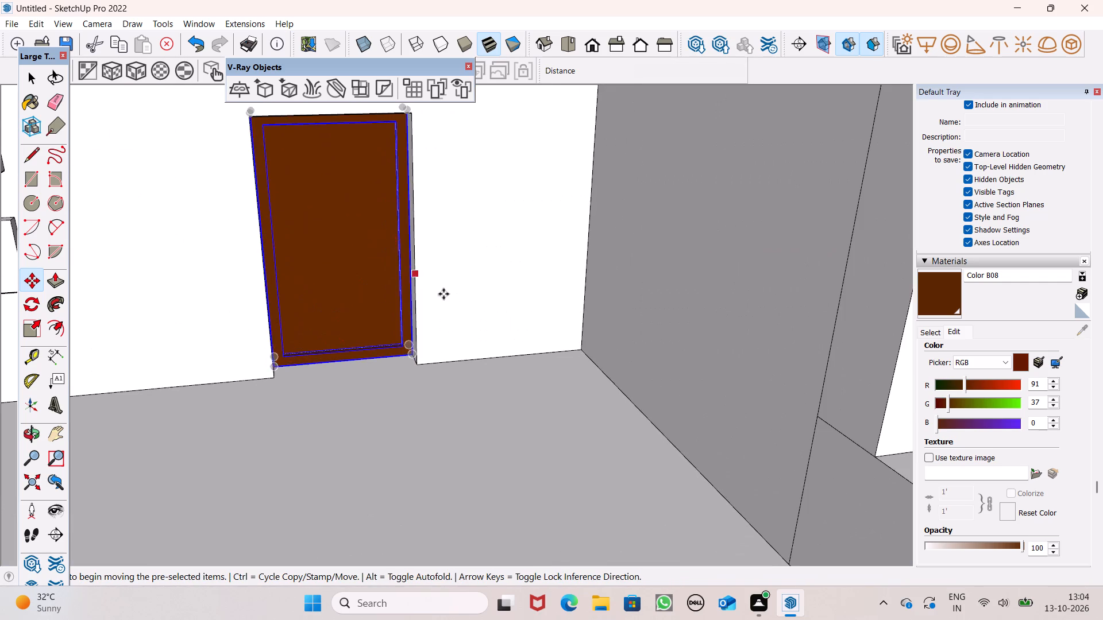
{"action": "scroll", "coordinate": [470, 340], "scroll_direction": "up", "scroll_amount": 1}
{"action": "middle_click_drag", "start_coordinate": [470, 344], "coordinate": [477, 392]}
{"action": "scroll", "coordinate": [348, 397], "scroll_direction": "up", "scroll_amount": 1}
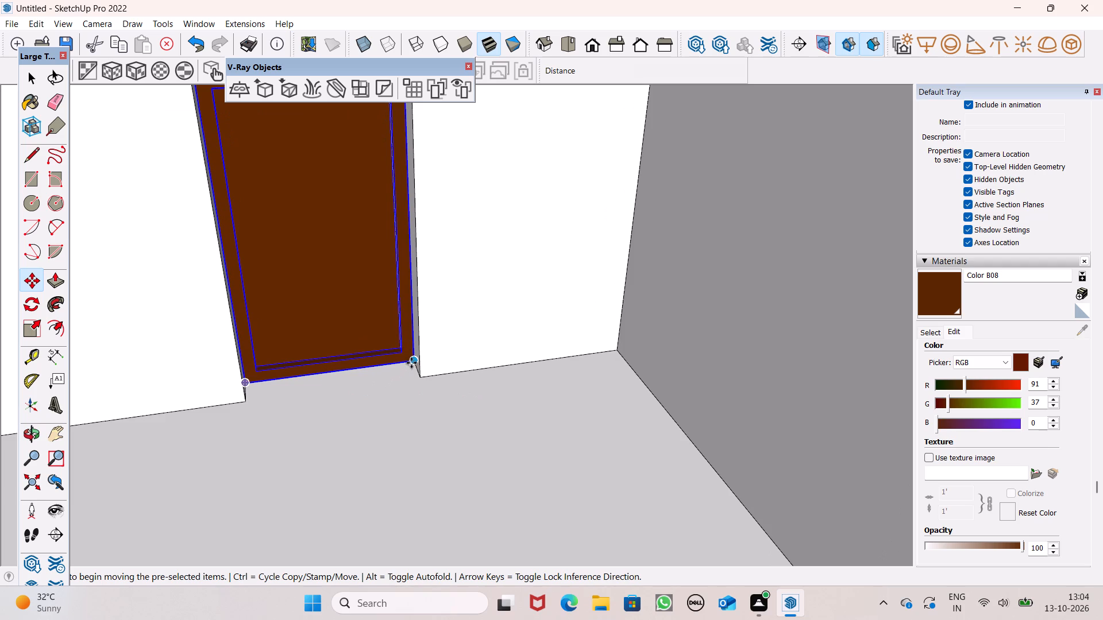
{"action": "left_click_drag", "start_coordinate": [410, 359], "coordinate": [421, 374]}
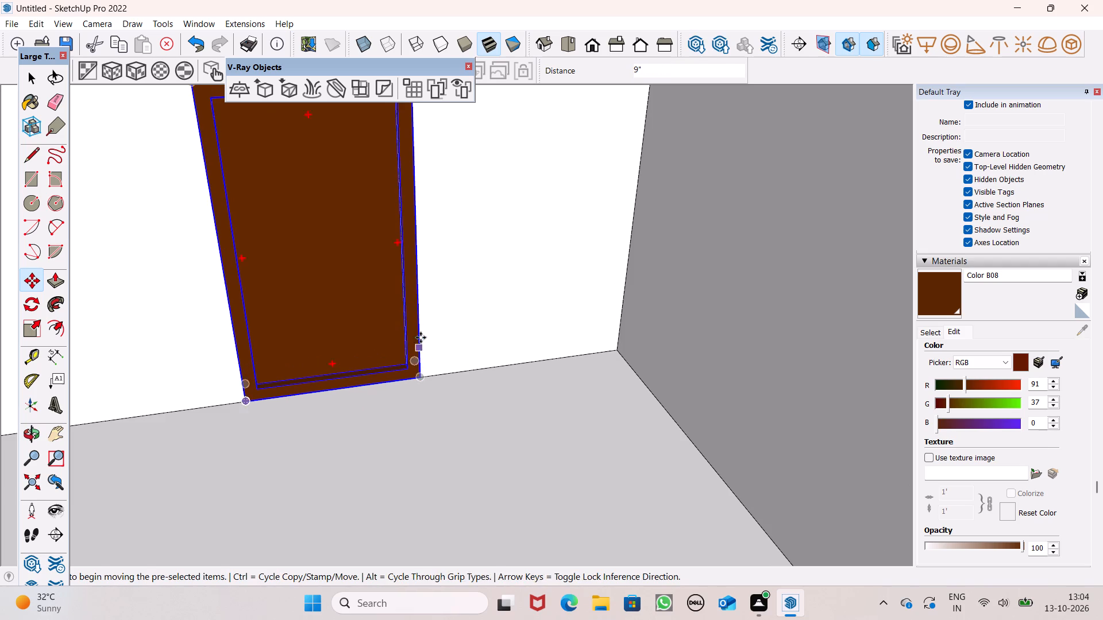
{"action": "key", "text": "space"}
{"action": "key", "text": "space"}
Deselect the door and examine its placement in the building's overall front elevation.
{"action": "scroll", "coordinate": [434, 388], "scroll_direction": "down", "scroll_amount": 7}
{"action": "scroll", "coordinate": [409, 350], "scroll_direction": "down", "scroll_amount": 1}
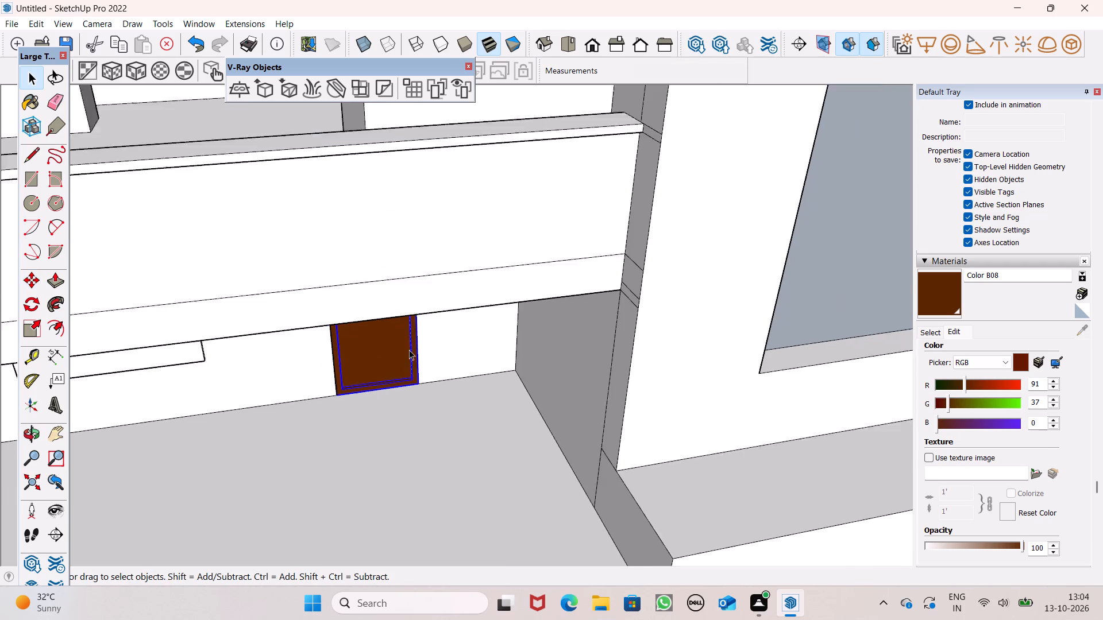
{"action": "scroll", "coordinate": [409, 350], "scroll_direction": "down", "scroll_amount": 1}
{"action": "scroll", "coordinate": [433, 297], "scroll_direction": "down", "scroll_amount": 9}
{"action": "scroll", "coordinate": [561, 355], "scroll_direction": "down", "scroll_amount": 2}
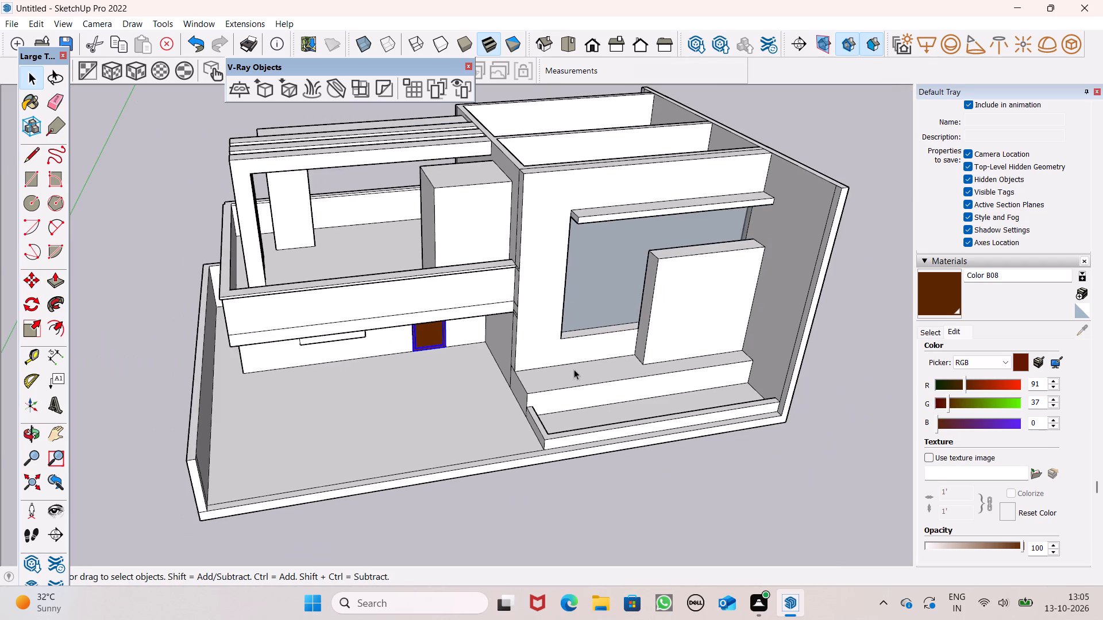
{"action": "scroll", "coordinate": [574, 380], "scroll_direction": "down", "scroll_amount": 1}
{"action": "left_click", "coordinate": [167, 361]}
{"action": "middle_click_drag", "start_coordinate": [553, 409], "coordinate": [515, 272]}
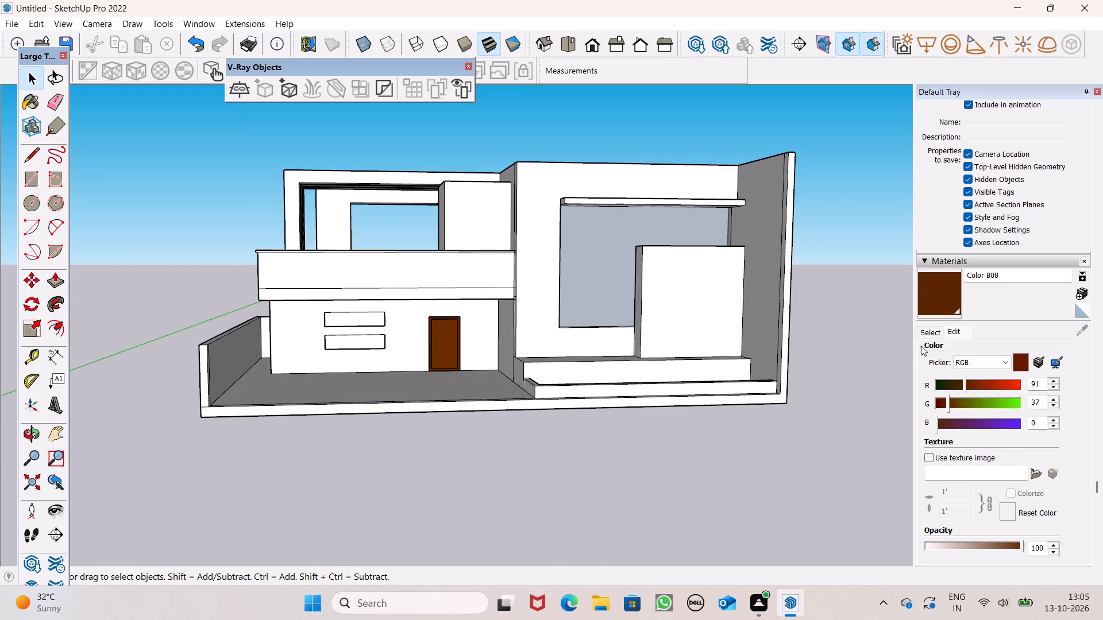
Paint the front faces of the two horizontal wall blocks beside the door with Wood Veneer 01 from the Wood collection.
{"action": "left_click", "coordinate": [929, 336]}
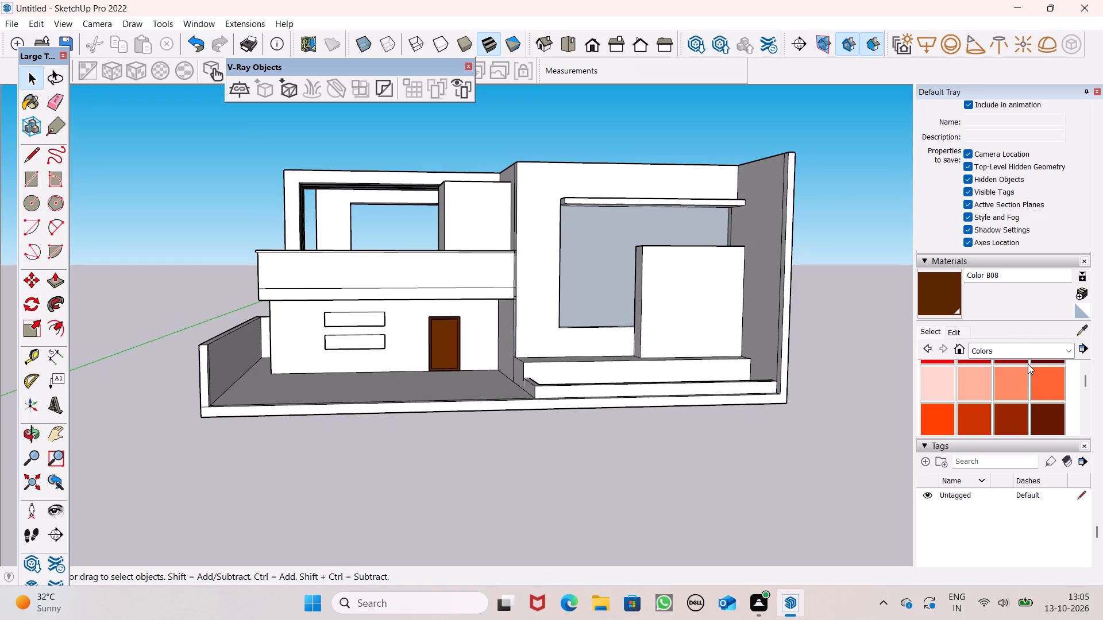
{"action": "left_click", "coordinate": [1028, 356]}
{"action": "left_click", "coordinate": [990, 541]}
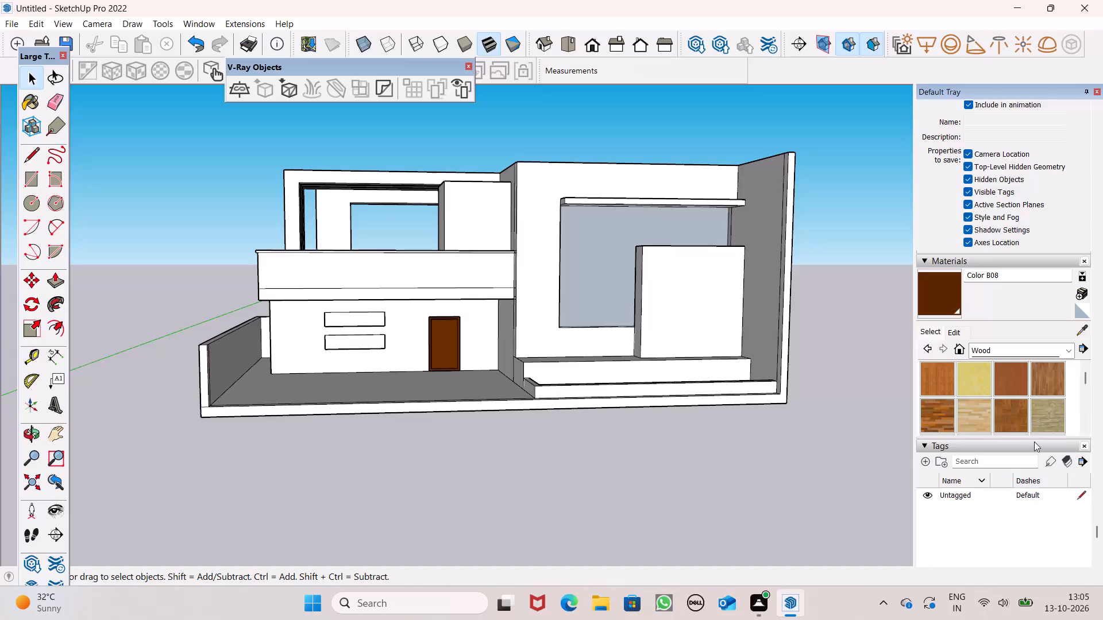
{"action": "scroll", "coordinate": [1040, 417], "scroll_direction": "down", "scroll_amount": 2}
{"action": "left_click", "coordinate": [1008, 378]}
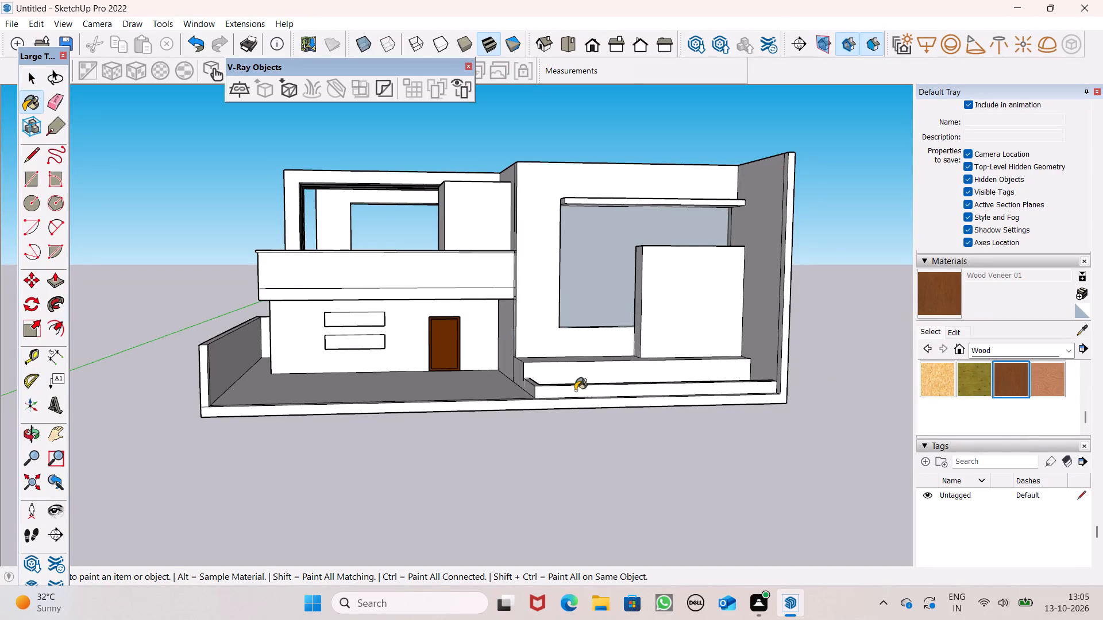
{"action": "scroll", "coordinate": [337, 330], "scroll_direction": "up", "scroll_amount": 8}
{"action": "scroll", "coordinate": [341, 324], "scroll_direction": "down", "scroll_amount": 1}
{"action": "left_click", "coordinate": [350, 302]}
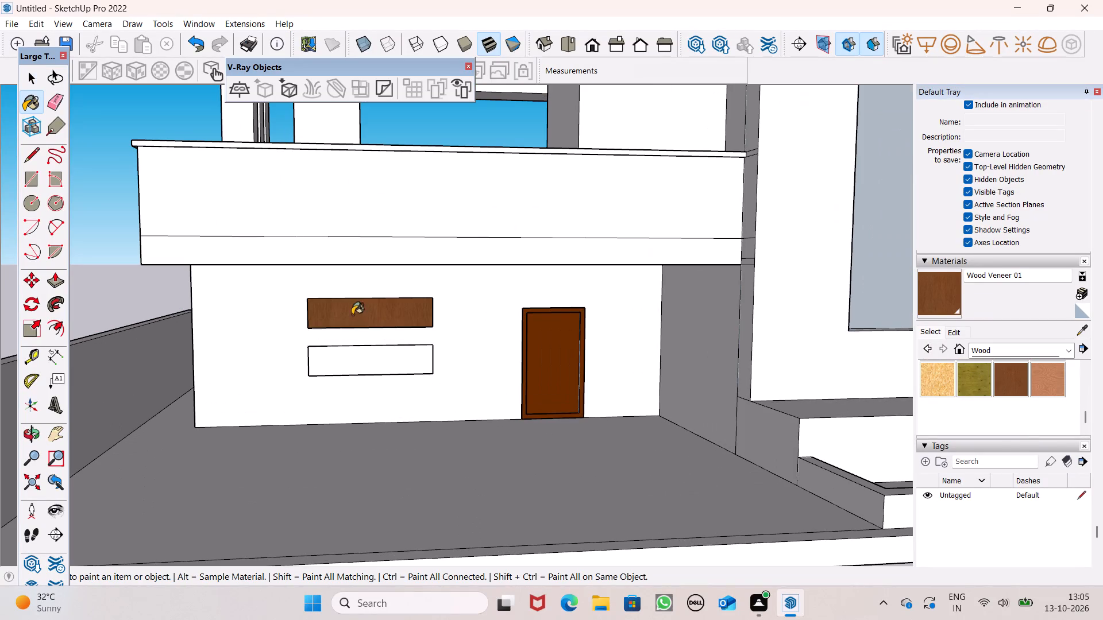
{"action": "left_click", "coordinate": [354, 360]}
Paint the exposed end faces of both horizontal wall blocks and the lower block's top face with Wood Veneer 01.
{"action": "scroll", "coordinate": [381, 375], "scroll_direction": "up", "scroll_amount": 1}
{"action": "middle_click_drag", "start_coordinate": [388, 377], "coordinate": [558, 351]}
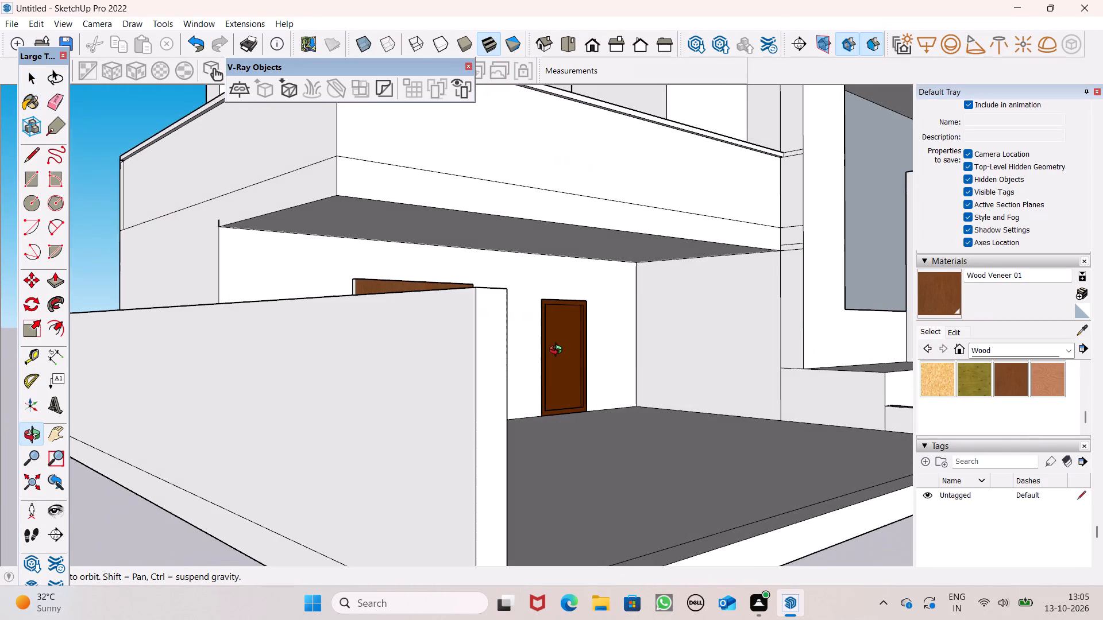
{"action": "middle_click_drag", "start_coordinate": [558, 351], "coordinate": [576, 393]}
{"action": "scroll", "coordinate": [430, 339], "scroll_direction": "up", "scroll_amount": 7}
{"action": "scroll", "coordinate": [333, 297], "scroll_direction": "up", "scroll_amount": 1}
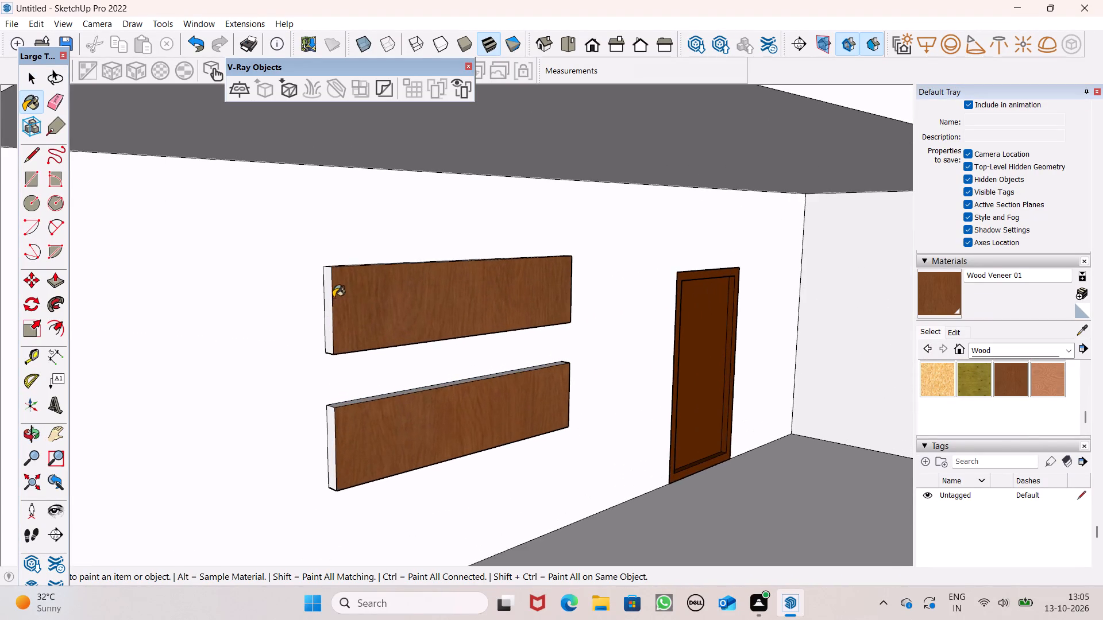
{"action": "middle_click_drag", "start_coordinate": [333, 297], "coordinate": [360, 298]}
{"action": "scroll", "coordinate": [360, 301], "scroll_direction": "up", "scroll_amount": 4}
{"action": "left_click", "coordinate": [358, 301]}
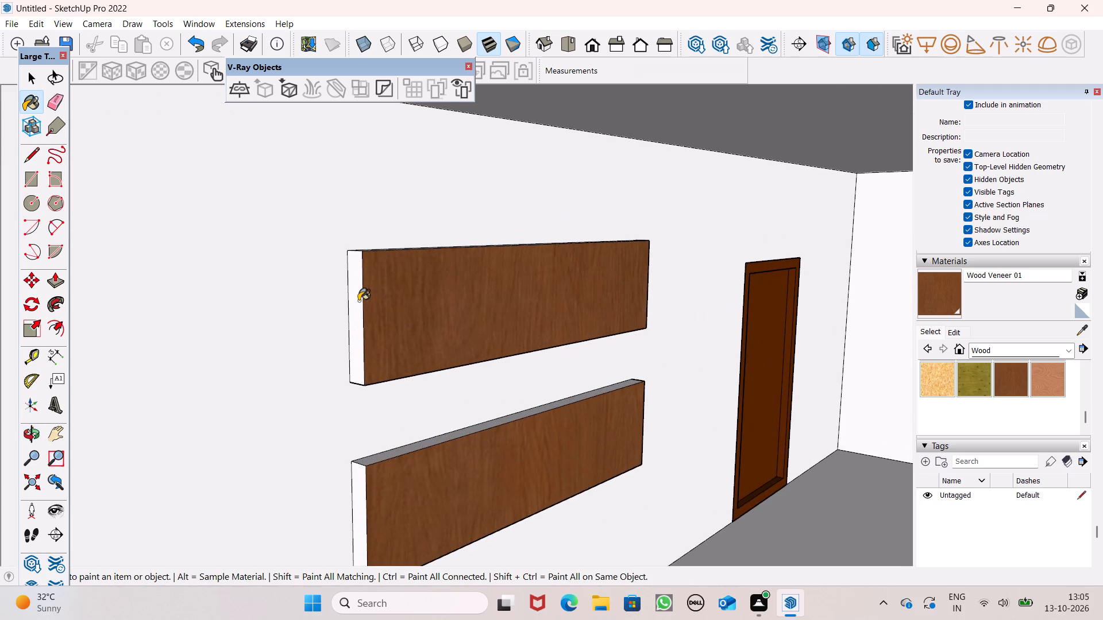
{"action": "left_click", "coordinate": [375, 459]}
{"action": "left_click", "coordinate": [360, 482]}
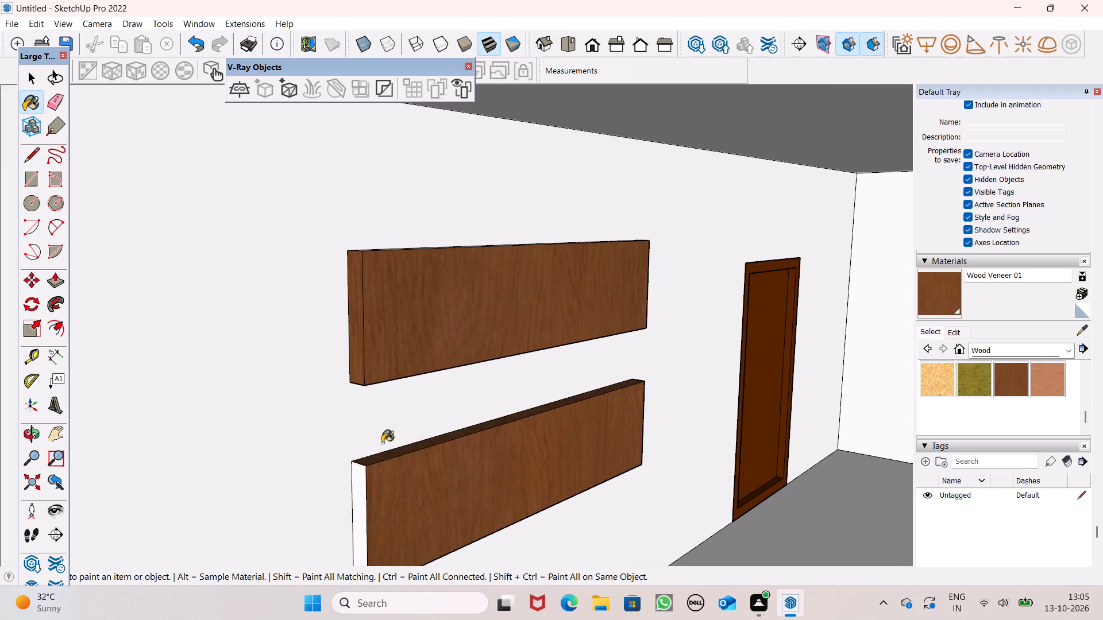
Paint the top face of the upper horizontal wall block with Wood Veneer 01, undoing the stray fill on the wall.
{"action": "middle_click_drag", "start_coordinate": [415, 368], "coordinate": [381, 389]}
{"action": "scroll", "coordinate": [399, 323], "scroll_direction": "up", "scroll_amount": 7}
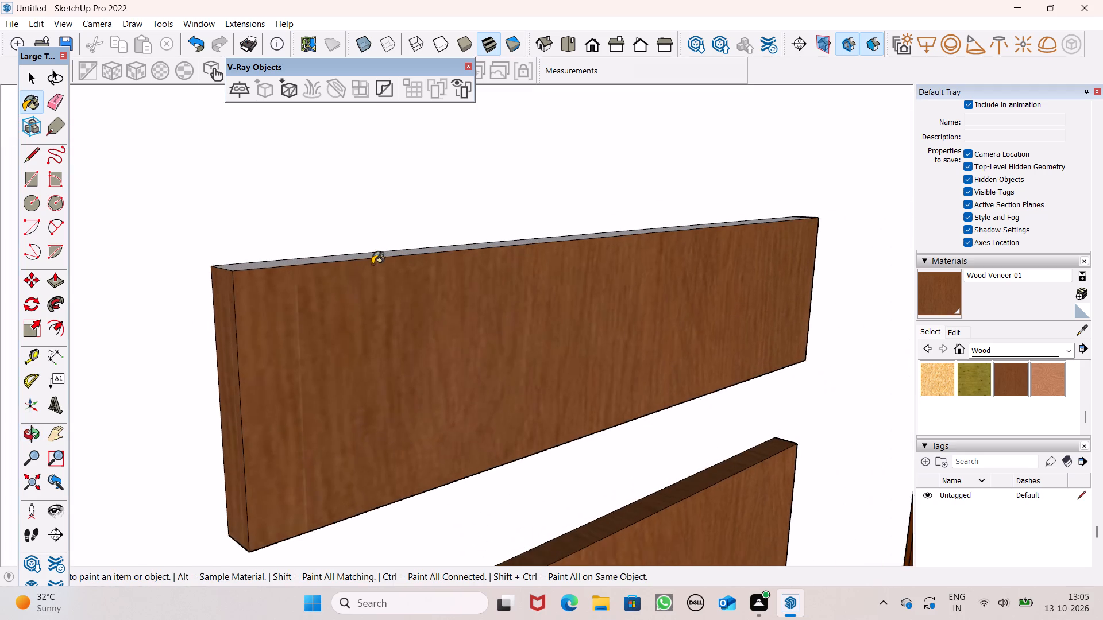
{"action": "scroll", "coordinate": [372, 264], "scroll_direction": "up", "scroll_amount": 1}
{"action": "left_click", "coordinate": [371, 253]}
{"action": "middle_click_drag", "start_coordinate": [503, 407], "coordinate": [502, 445]}
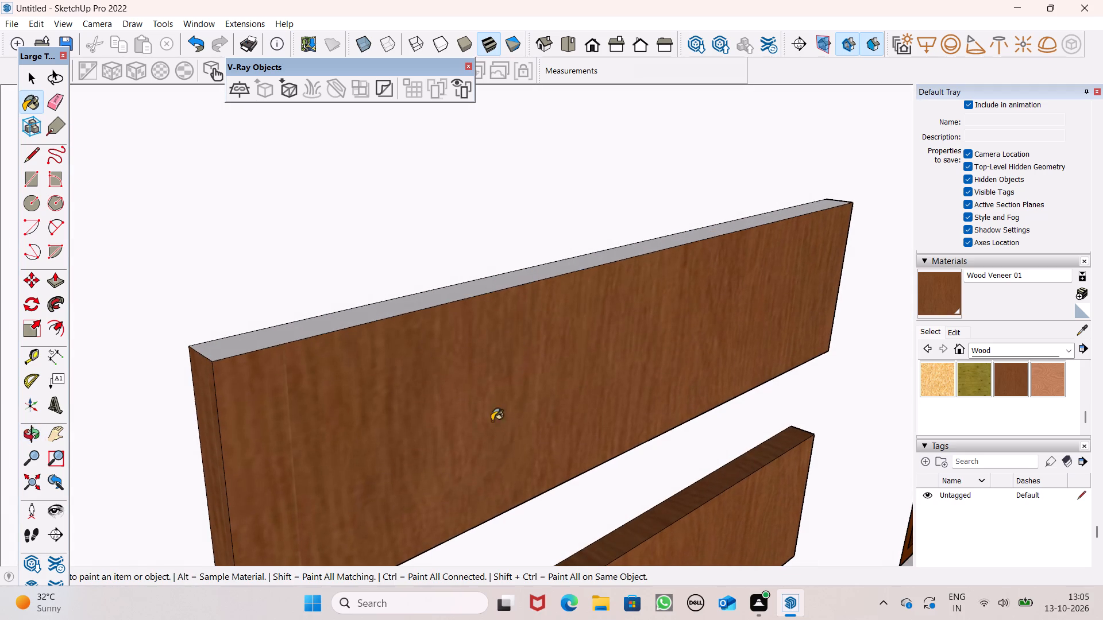
{"action": "left_click", "coordinate": [398, 297]}
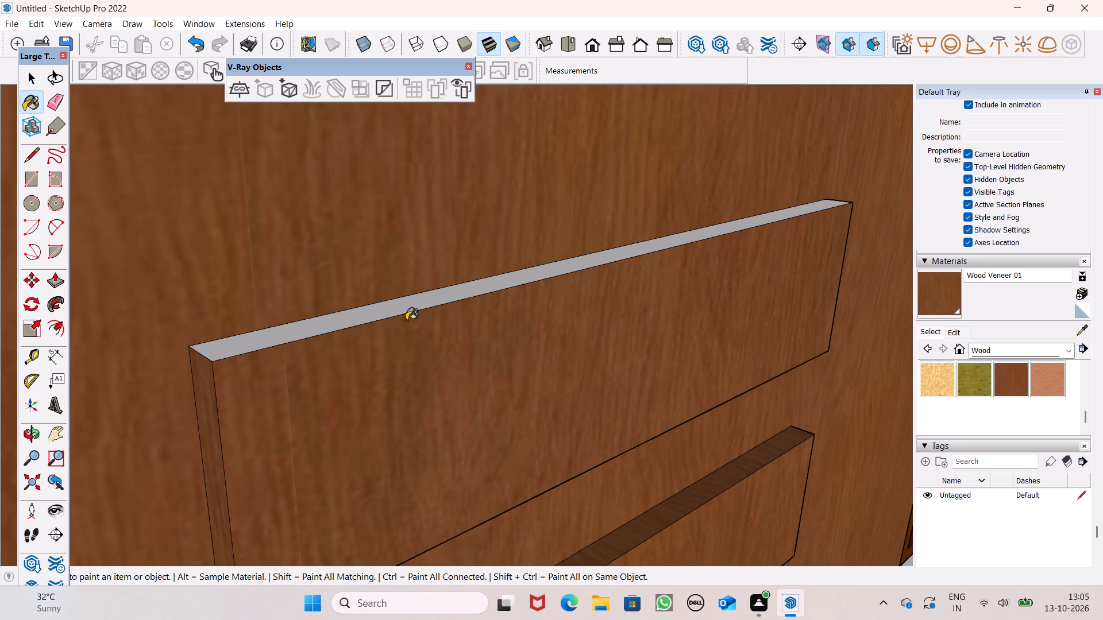
{"action": "key", "text": "ctrl+z"}
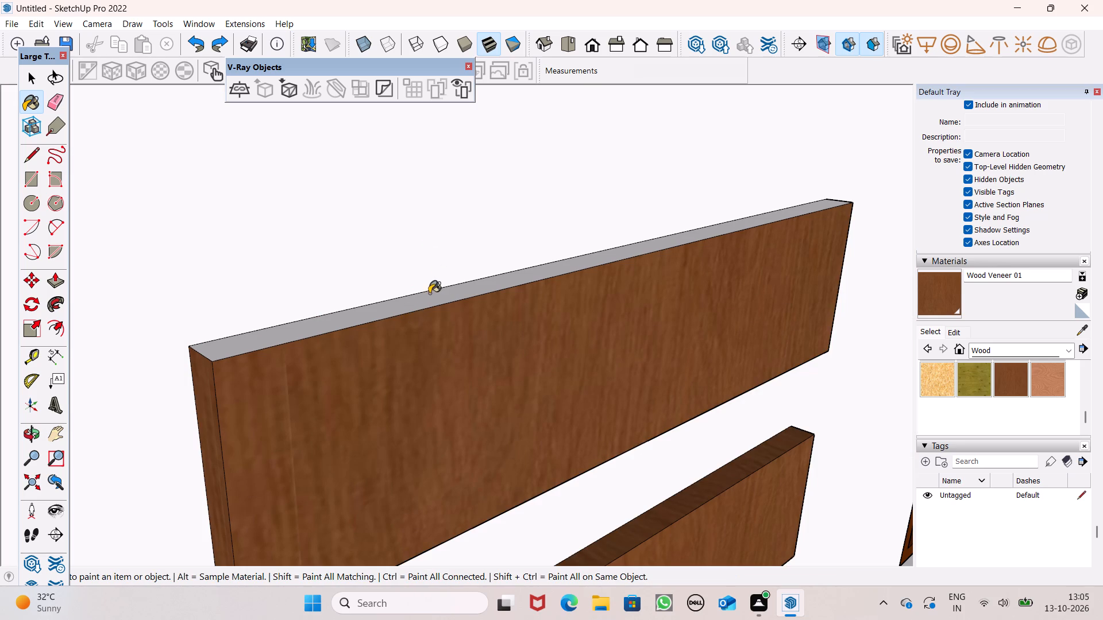
{"action": "left_click", "coordinate": [429, 293]}
Paint the underside of the upper horizontal wall block with Wood Veneer 01, undoing the stray fill on the wall.
{"action": "scroll", "coordinate": [437, 314], "scroll_direction": "down", "scroll_amount": 2}
{"action": "middle_click_drag", "start_coordinate": [481, 366], "coordinate": [242, 109]}
{"action": "scroll", "coordinate": [241, 111], "scroll_direction": "up", "scroll_amount": 1}
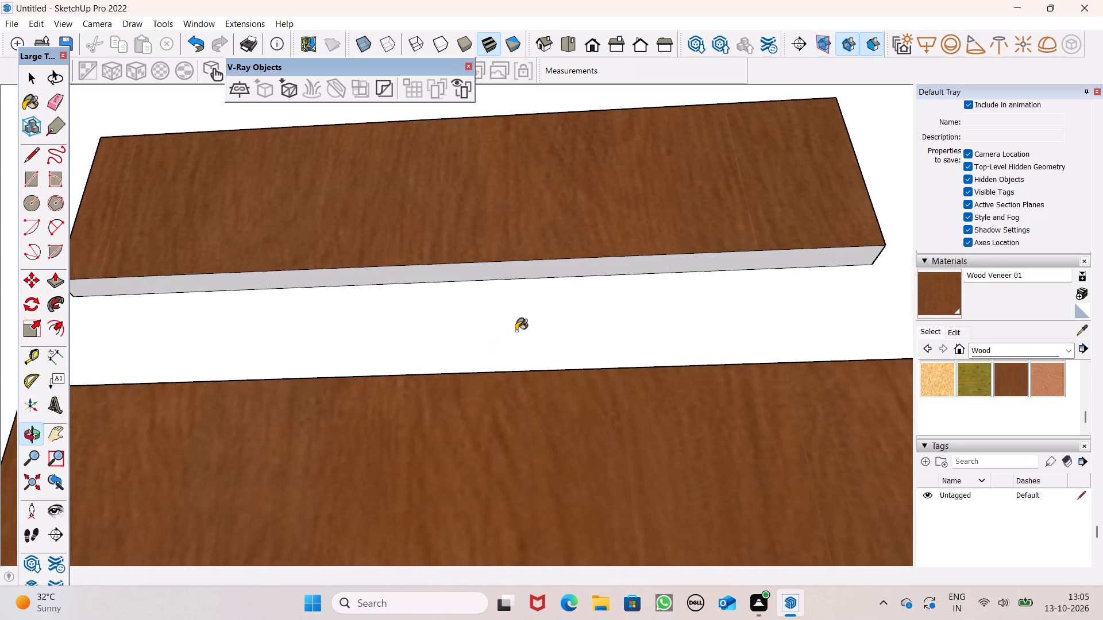
{"action": "left_click", "coordinate": [516, 330]}
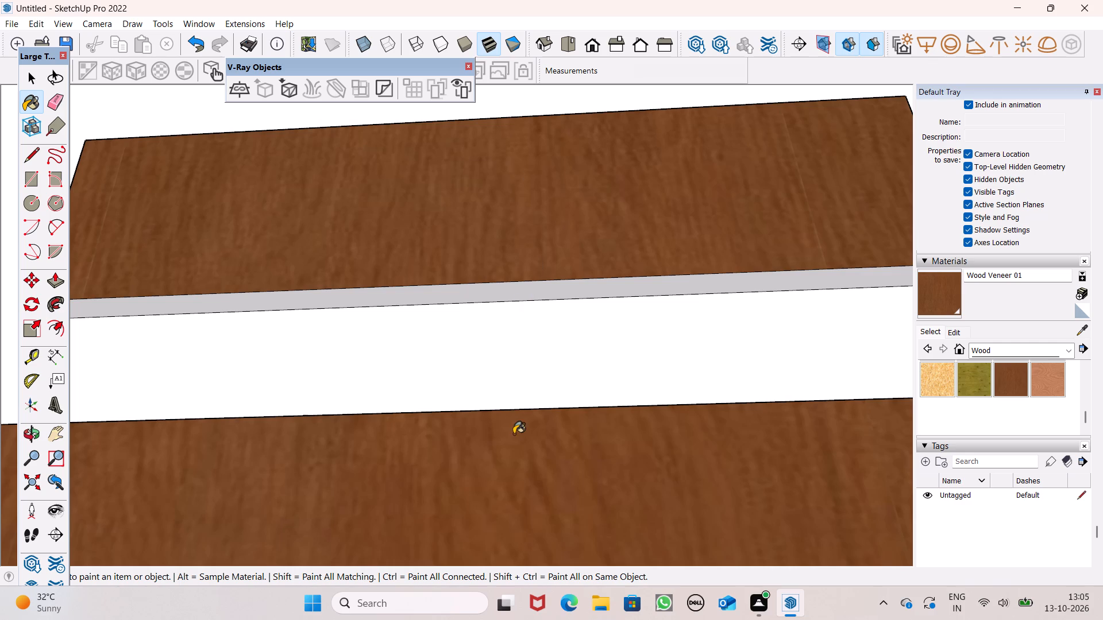
{"action": "key", "text": "ctrl+z"}
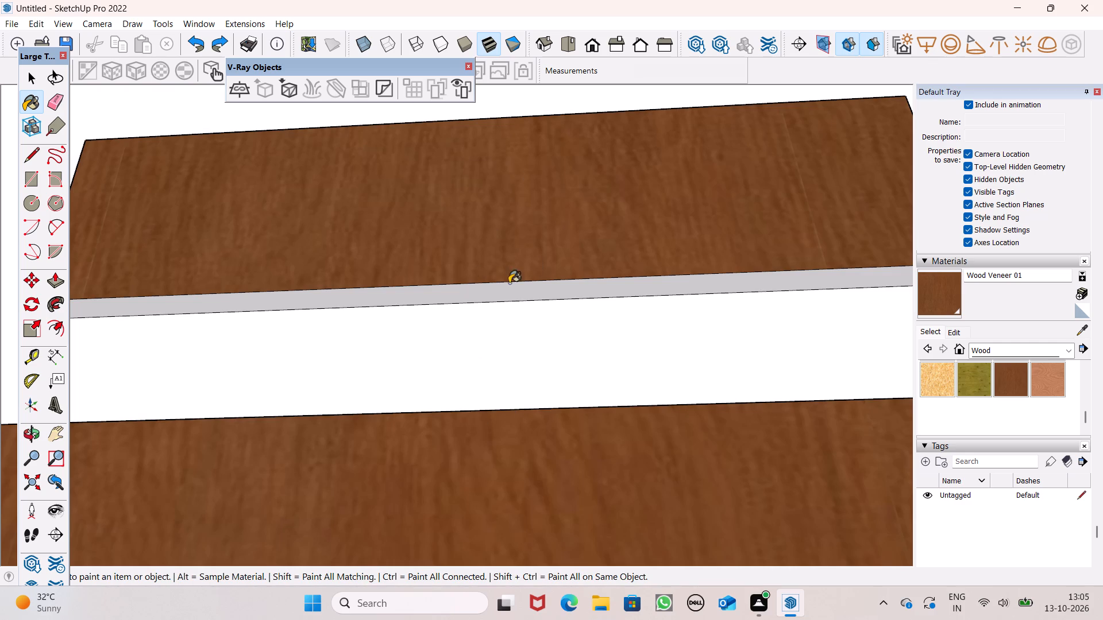
{"action": "left_click", "coordinate": [533, 292]}
{"action": "scroll", "coordinate": [508, 242], "scroll_direction": "down", "scroll_amount": 6}
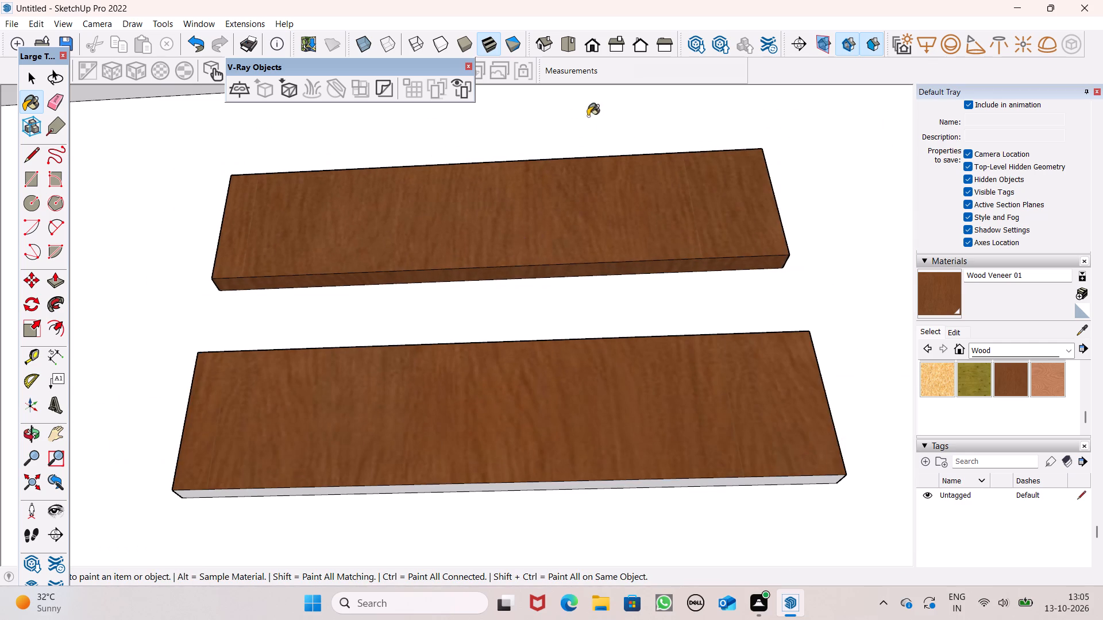
View the building's facade and the wood-finished blocks in the standard Front view.
{"action": "left_click", "coordinate": [602, 48]}
{"action": "scroll", "coordinate": [717, 285], "scroll_direction": "down", "scroll_amount": 7}
{"action": "scroll", "coordinate": [641, 466], "scroll_direction": "down", "scroll_amount": 2}
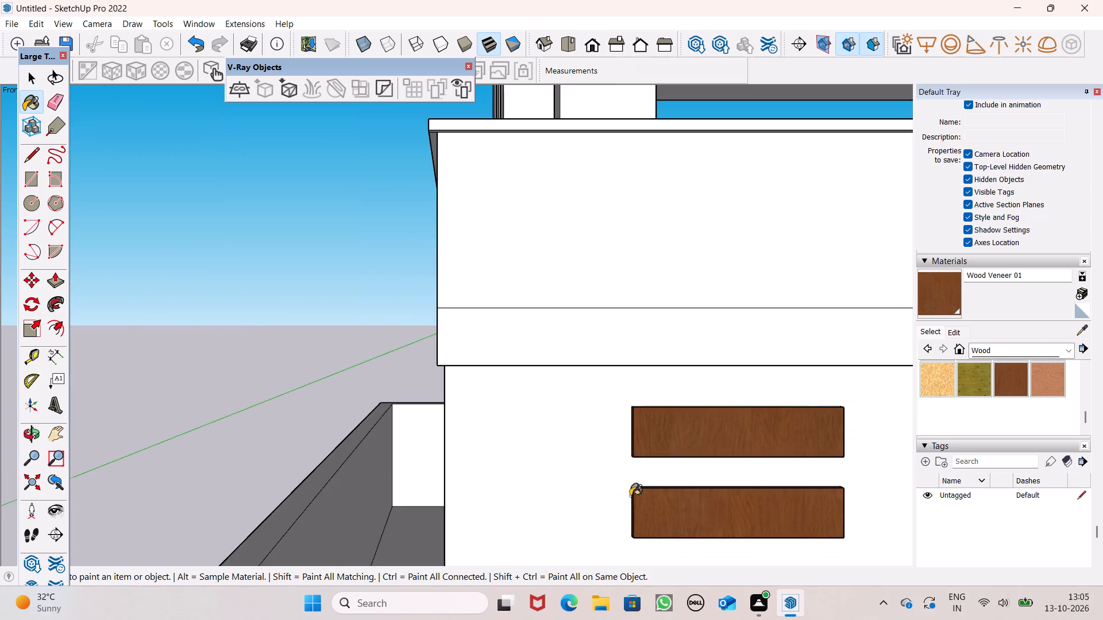
Paint the remaining unpainted end faces of both horizontal wall blocks beside the door with Wood Veneer 01.
{"action": "middle_click_drag", "start_coordinate": [719, 490], "coordinate": [390, 397]}
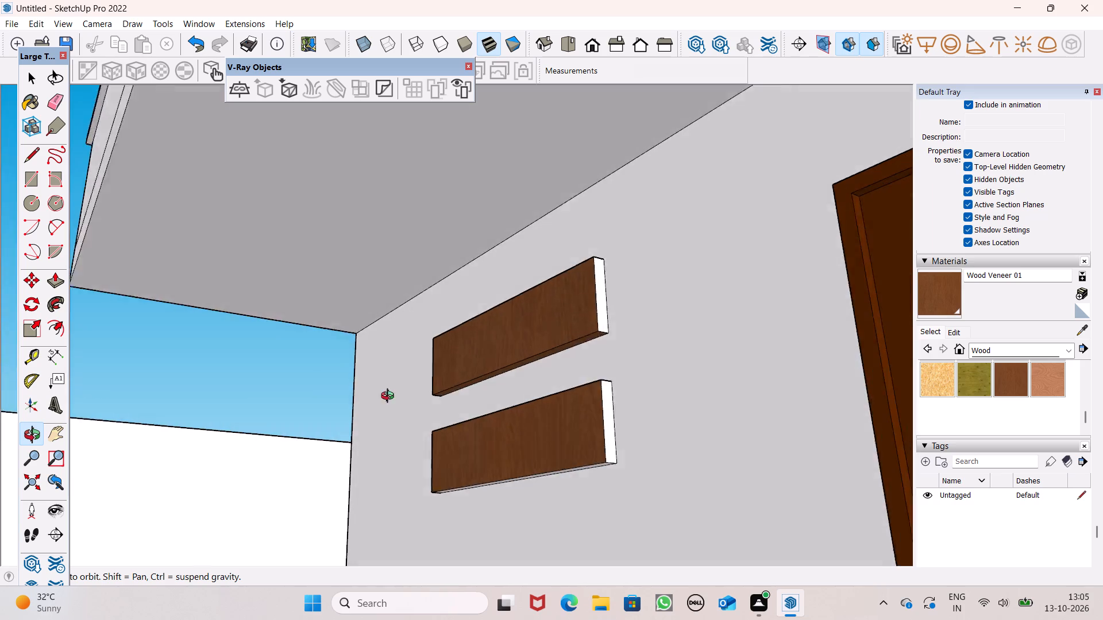
{"action": "middle_click_drag", "start_coordinate": [390, 397], "coordinate": [383, 403]}
{"action": "scroll", "coordinate": [574, 492], "scroll_direction": "up", "scroll_amount": 8}
{"action": "left_click", "coordinate": [583, 284]}
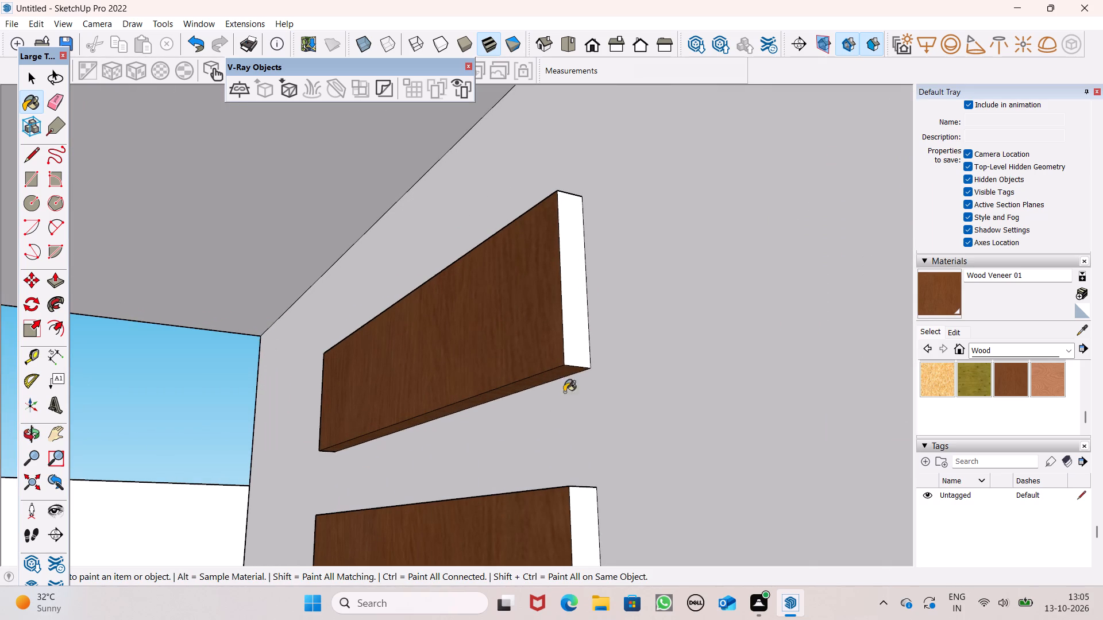
{"action": "left_click_drag", "start_coordinate": [581, 536], "coordinate": [581, 516]}
{"action": "scroll", "coordinate": [563, 397], "scroll_direction": "down", "scroll_amount": 1}
{"action": "scroll", "coordinate": [563, 397], "scroll_direction": "up", "scroll_amount": 1}
{"action": "scroll", "coordinate": [563, 397], "scroll_direction": "down", "scroll_amount": 1}
{"action": "scroll", "coordinate": [563, 397], "scroll_direction": "up", "scroll_amount": 1}
{"action": "scroll", "coordinate": [563, 401], "scroll_direction": "down", "scroll_amount": 1}
Paint the underside of the lower horizontal wall block with Wood Veneer 01.
{"action": "middle_click_drag", "start_coordinate": [579, 477], "coordinate": [661, 343]}
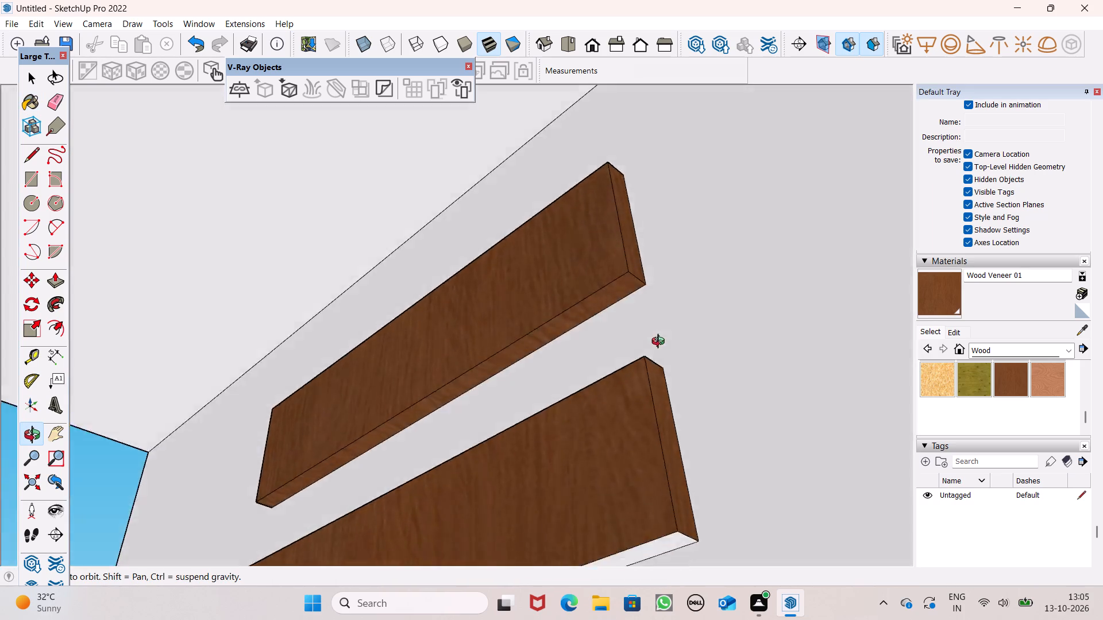
{"action": "middle_click_drag", "start_coordinate": [661, 343], "coordinate": [739, 427]}
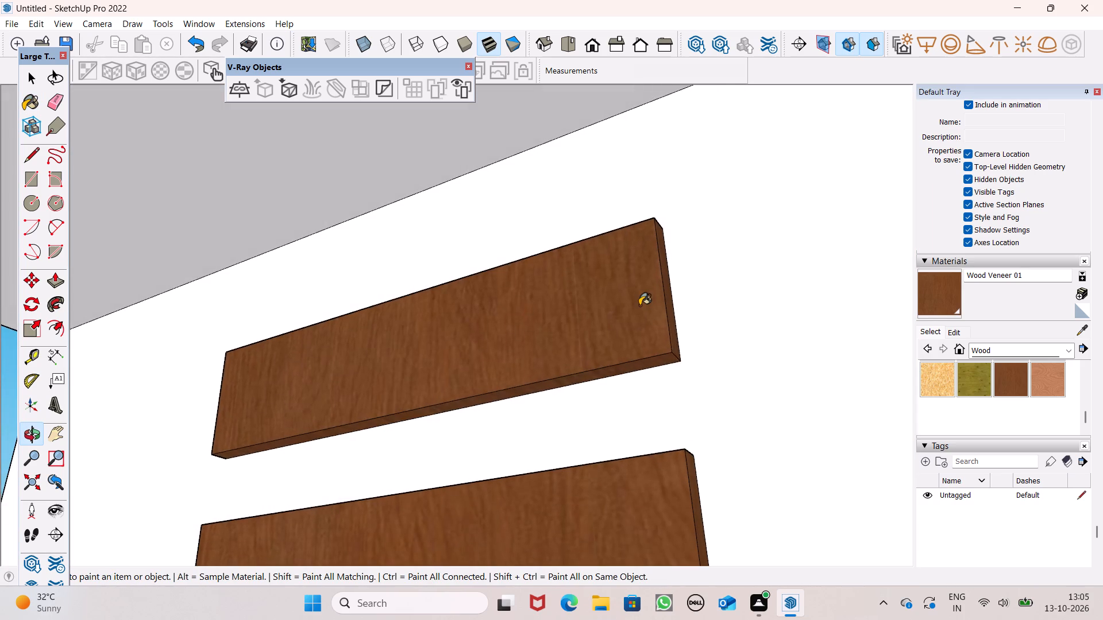
{"action": "scroll", "coordinate": [639, 300], "scroll_direction": "down", "scroll_amount": 4}
{"action": "scroll", "coordinate": [621, 538], "scroll_direction": "up", "scroll_amount": 7}
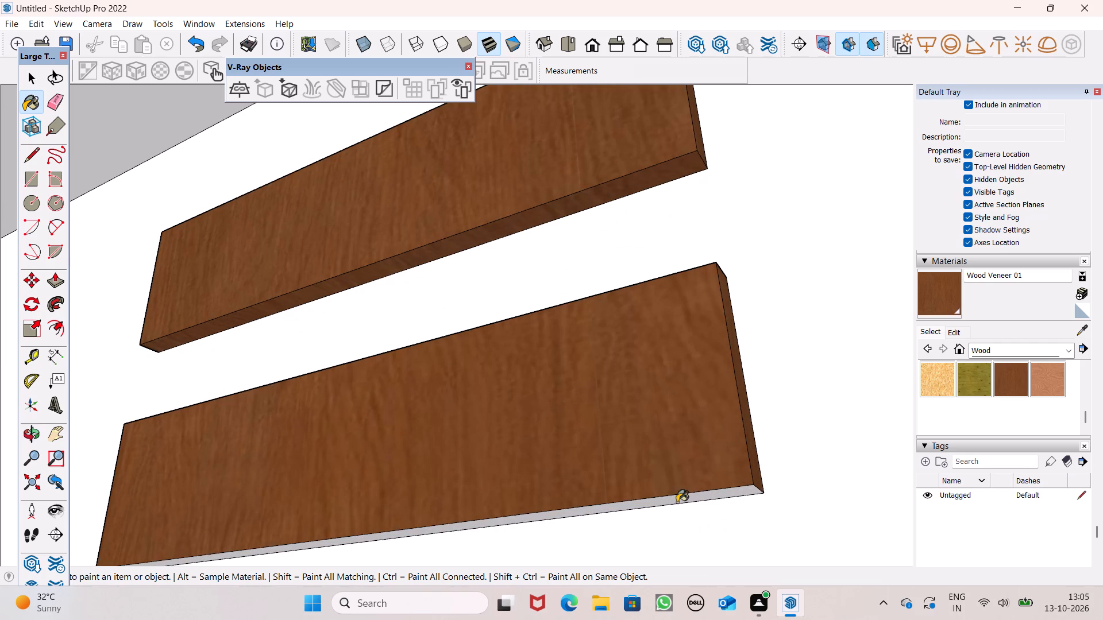
{"action": "left_click", "coordinate": [677, 502]}
{"action": "scroll", "coordinate": [645, 415], "scroll_direction": "down", "scroll_amount": 1}
{"action": "middle_click_drag", "start_coordinate": [701, 464], "coordinate": [771, 526]}
{"action": "scroll", "coordinate": [645, 358], "scroll_direction": "down", "scroll_amount": 8}
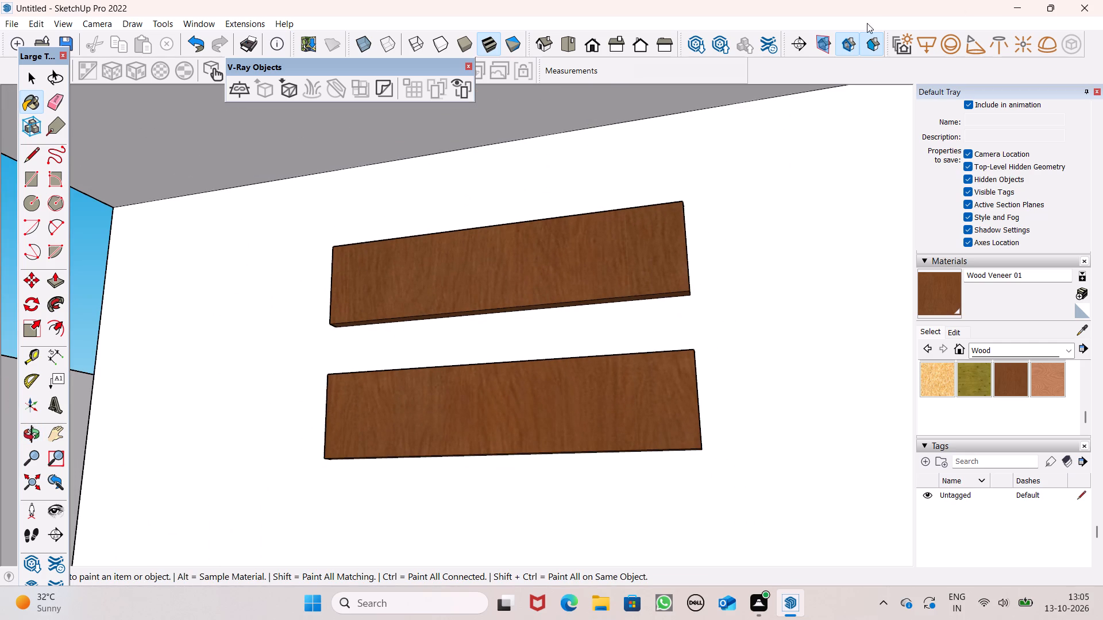
View the building in the standard Front view, and examine the whole facade and terrace from a raised angle.
{"action": "scroll", "coordinate": [892, 131], "scroll_direction": "down", "scroll_amount": 5}
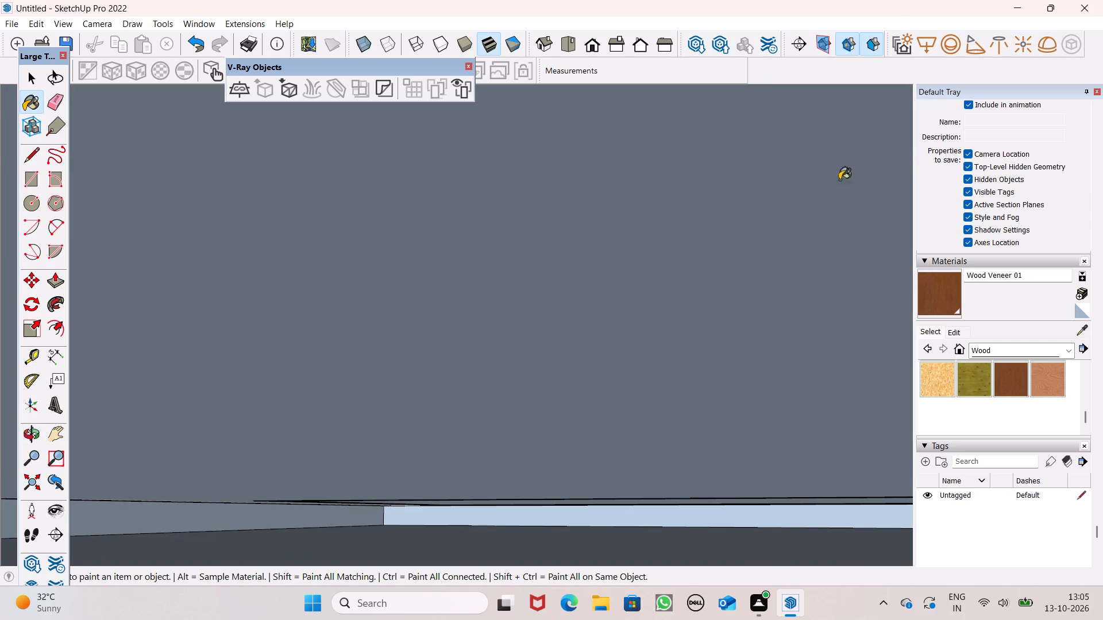
{"action": "left_click", "coordinate": [592, 45]}
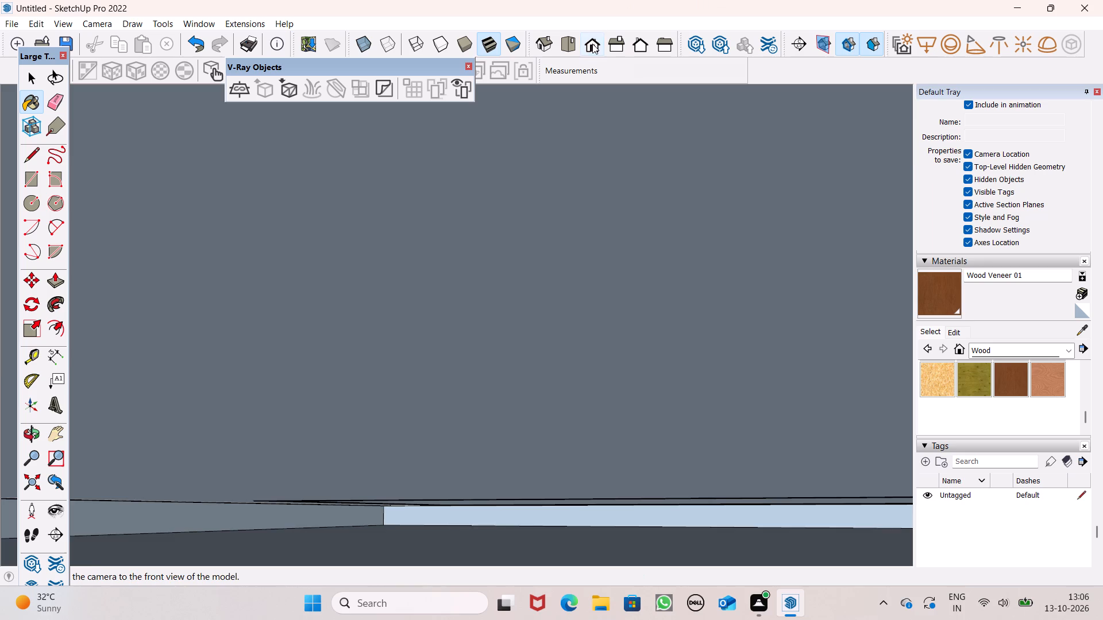
{"action": "scroll", "coordinate": [638, 287], "scroll_direction": "down", "scroll_amount": 2}
{"action": "scroll", "coordinate": [365, 309], "scroll_direction": "down", "scroll_amount": 2}
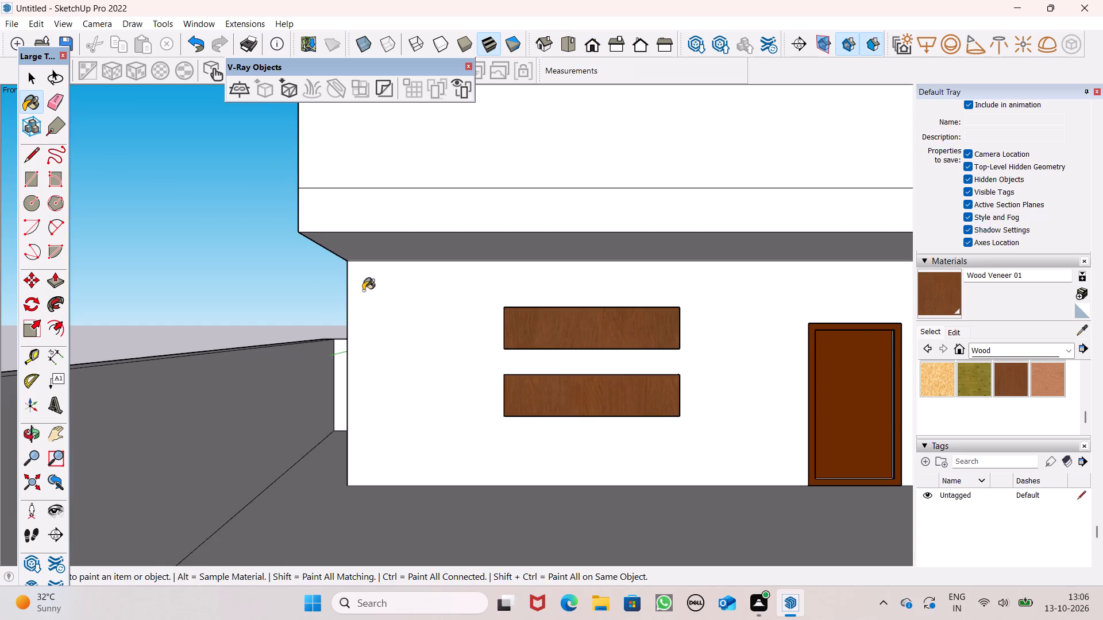
{"action": "scroll", "coordinate": [363, 289], "scroll_direction": "down", "scroll_amount": 11}
{"action": "middle_click_drag", "start_coordinate": [453, 303], "coordinate": [437, 423]}
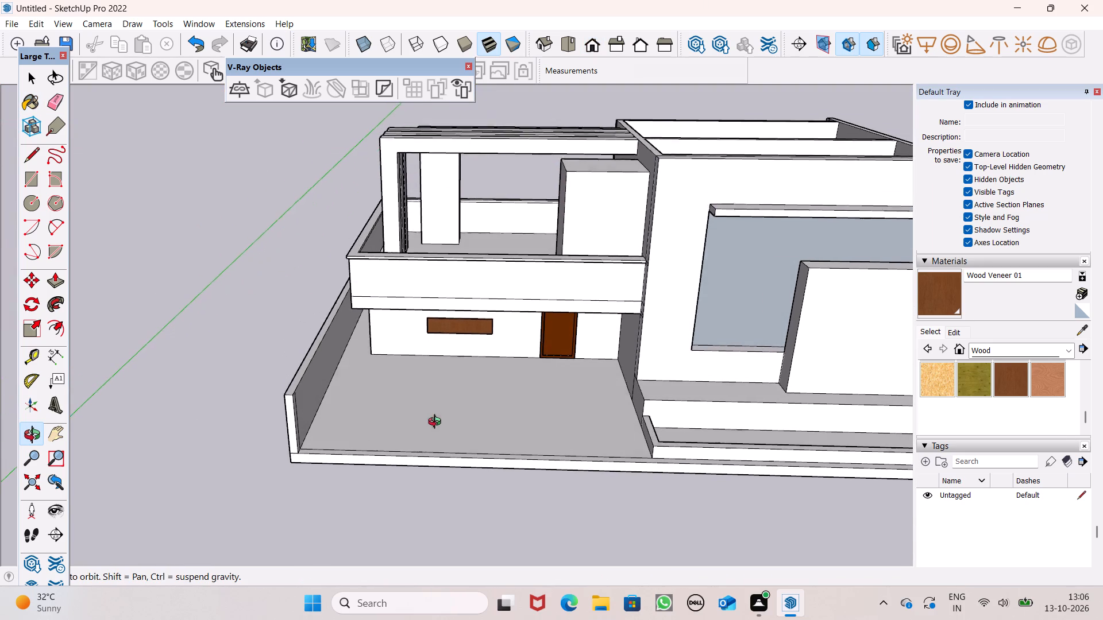
{"action": "middle_click_drag", "start_coordinate": [437, 423], "coordinate": [442, 423]}
Try Blinds Cloth Horizontal from the Window Coverings collection on the terrace block's front face, and repaint it with Blinds Wood Natural.
{"action": "scroll", "coordinate": [981, 400], "scroll_direction": "up", "scroll_amount": 3}
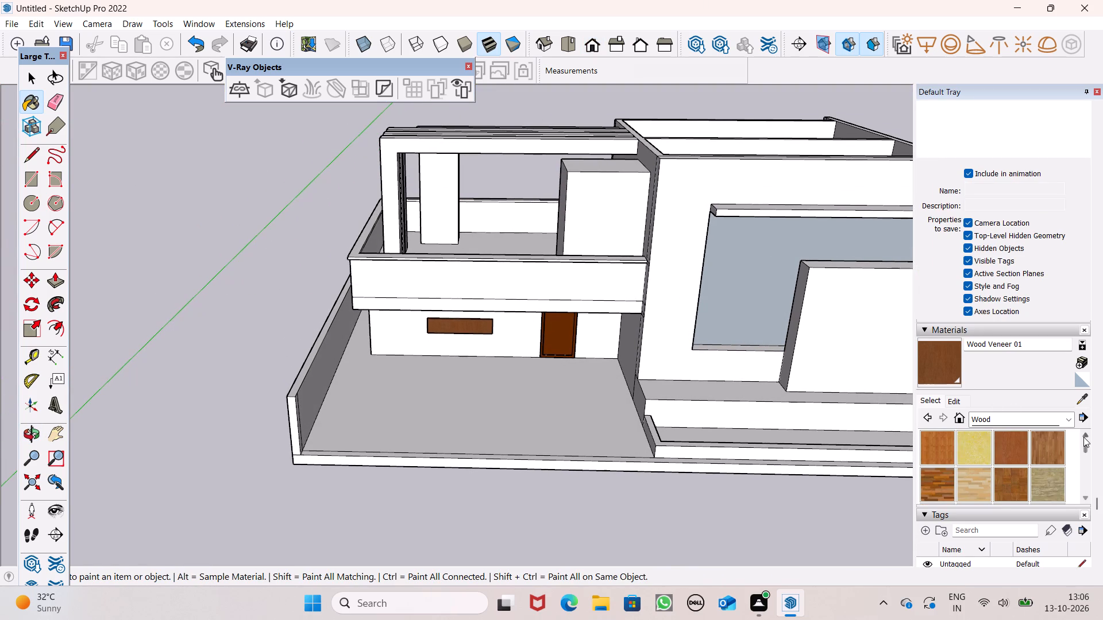
{"action": "left_click", "coordinate": [1064, 421]}
{"action": "left_click", "coordinate": [1003, 597]}
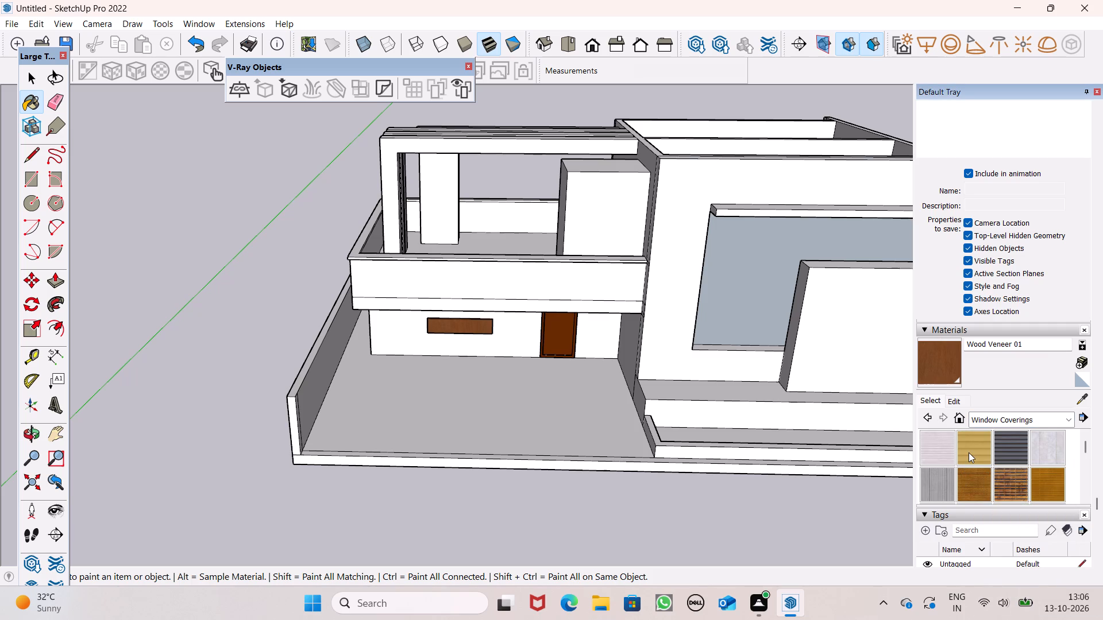
{"action": "left_click", "coordinate": [969, 452]}
{"action": "scroll", "coordinate": [1007, 454], "scroll_direction": "down", "scroll_amount": 1}
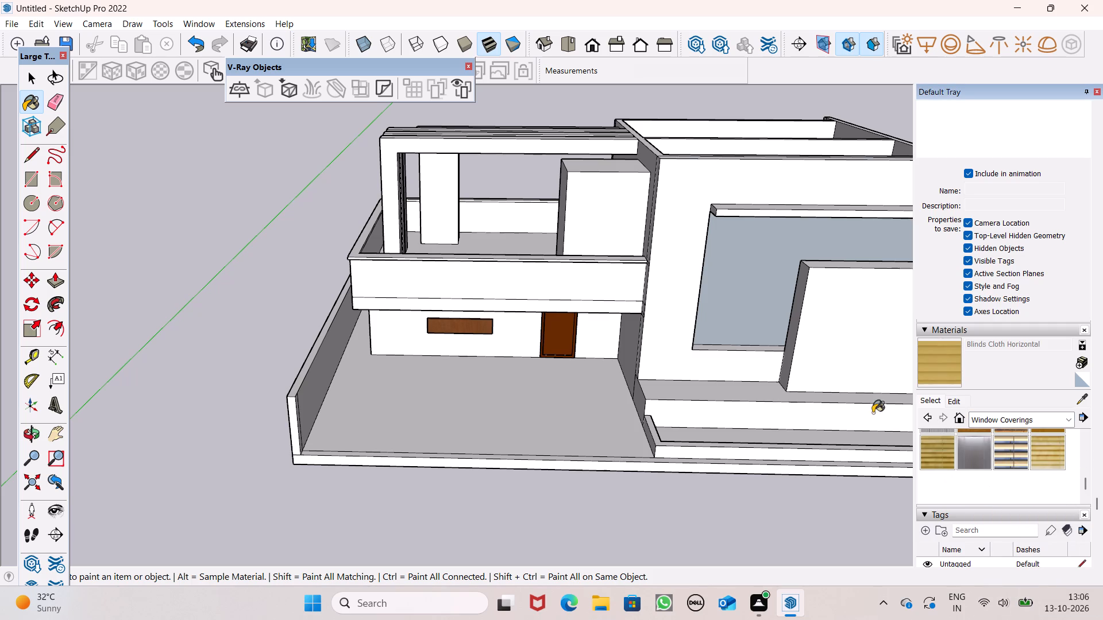
{"action": "left_click", "coordinate": [608, 234]}
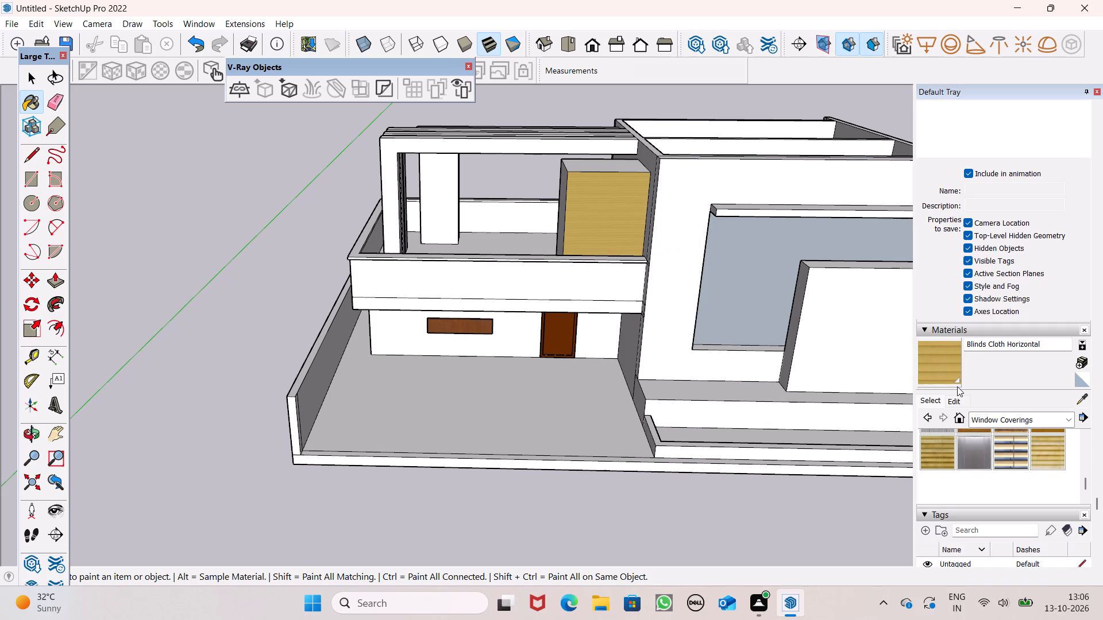
{"action": "left_click", "coordinate": [934, 468]}
{"action": "left_click", "coordinate": [619, 231]}
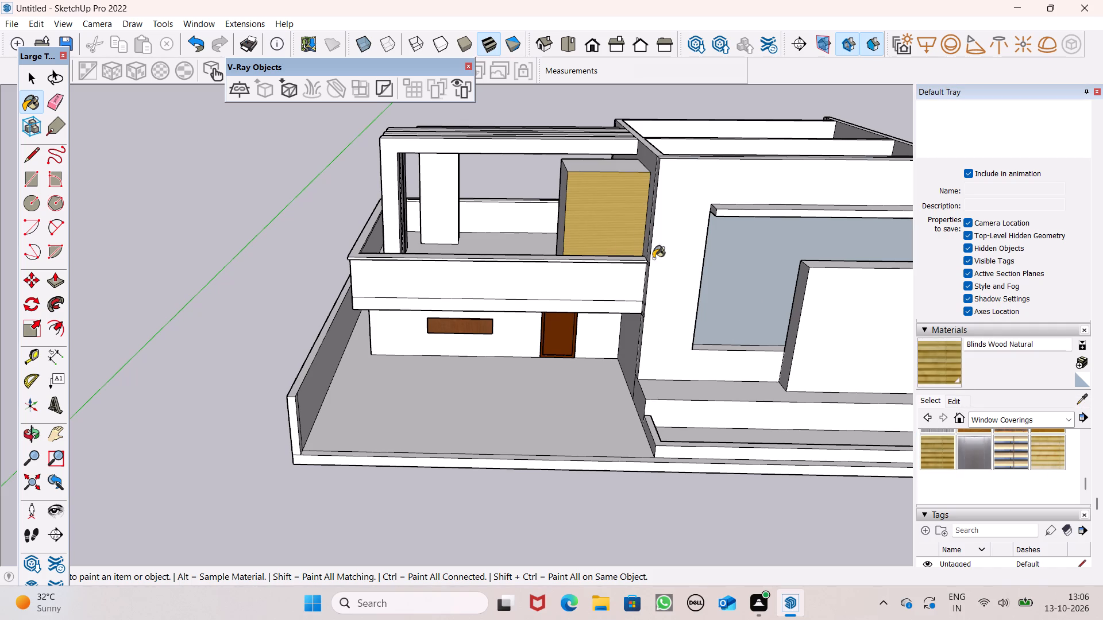
Enlarge the Blinds Wood Natural texture, trying a 4' size first and settling on 8'.
{"action": "left_click", "coordinate": [955, 403]}
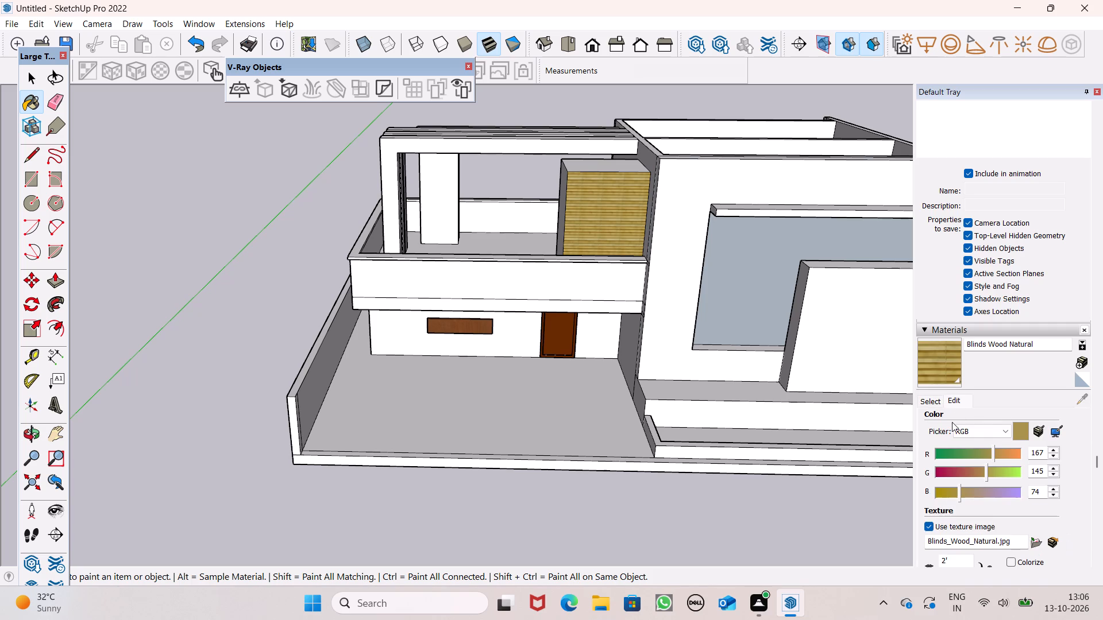
{"action": "scroll", "coordinate": [961, 484], "scroll_direction": "up", "scroll_amount": 1}
{"action": "scroll", "coordinate": [961, 484], "scroll_direction": "down", "scroll_amount": 4}
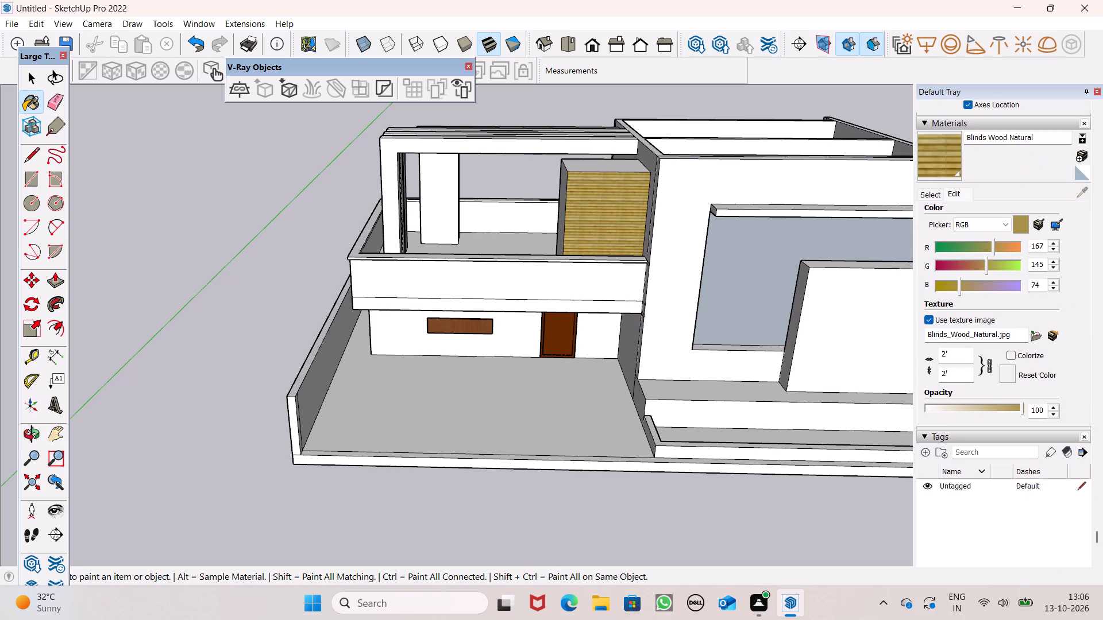
{"action": "left_click", "coordinate": [952, 357]}
{"action": "key", "text": "BackSpace"}
{"action": "key", "text": "BackSpace"}
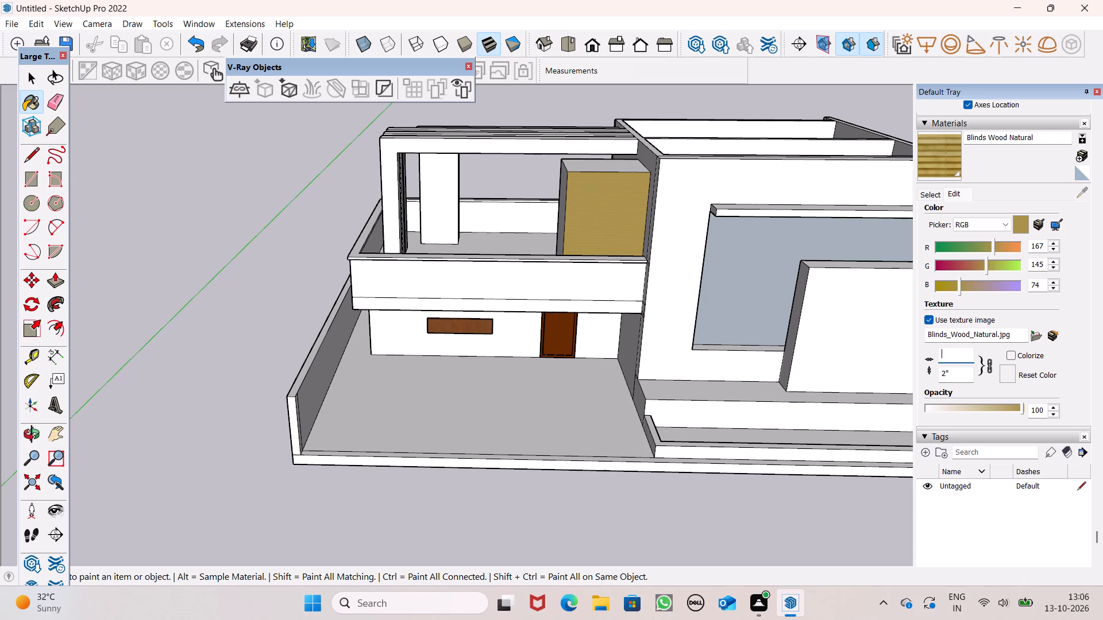
{"action": "key", "text": "4"}
{"action": "key", "text": "apostrophe"}
{"action": "key", "text": "Return"}
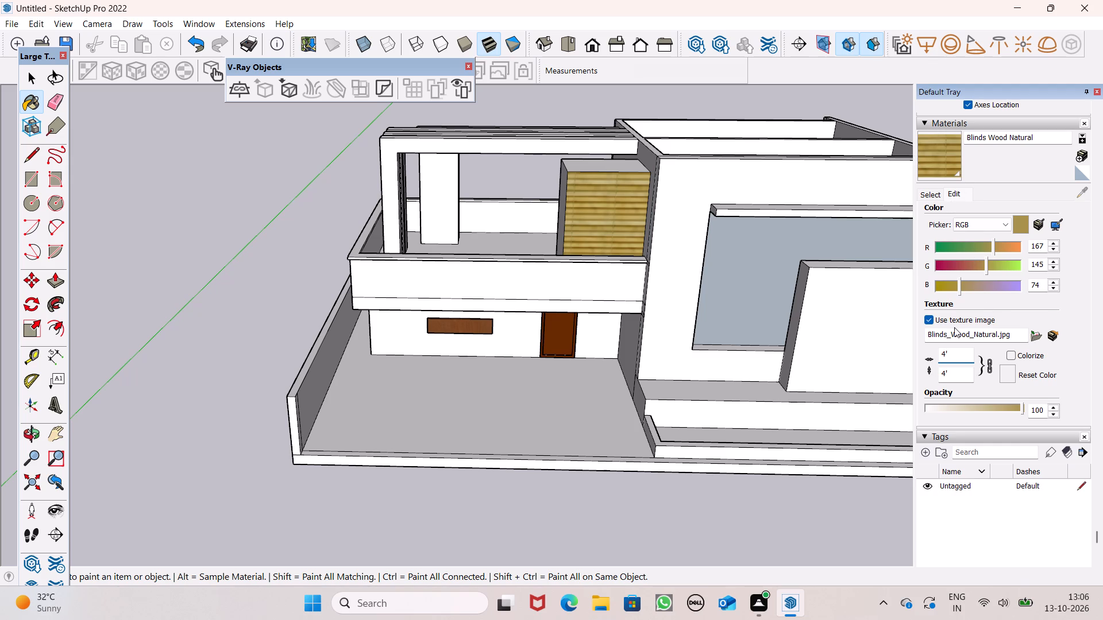
{"action": "key", "text": "BackSpace"}
{"action": "key", "text": "BackSpace"}
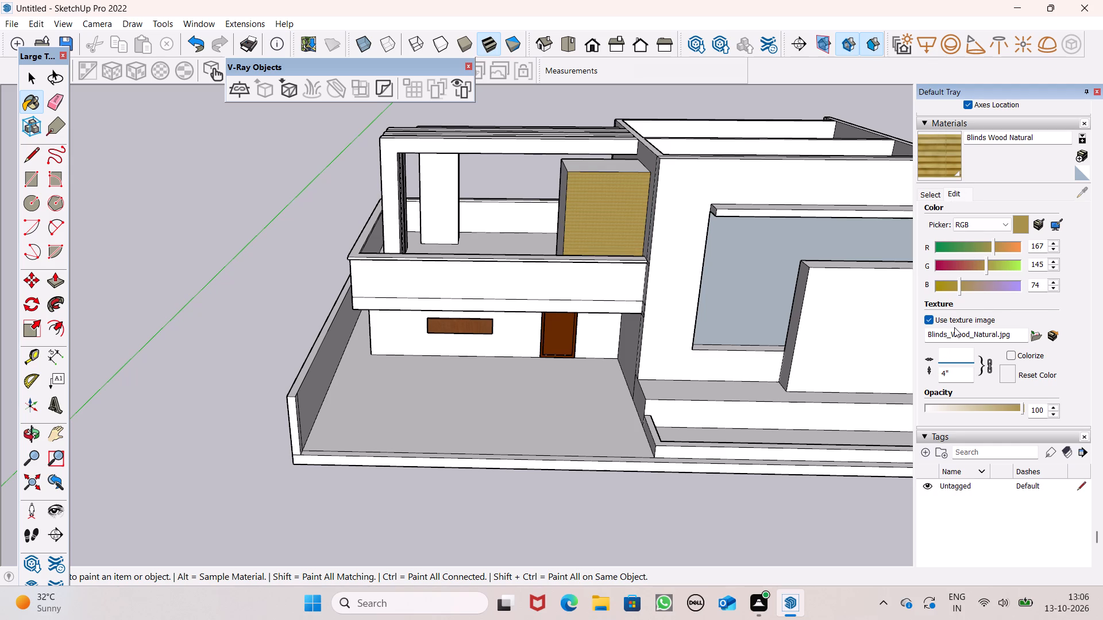
{"action": "type", "text": "8'"}
{"action": "key", "text": "Return"}
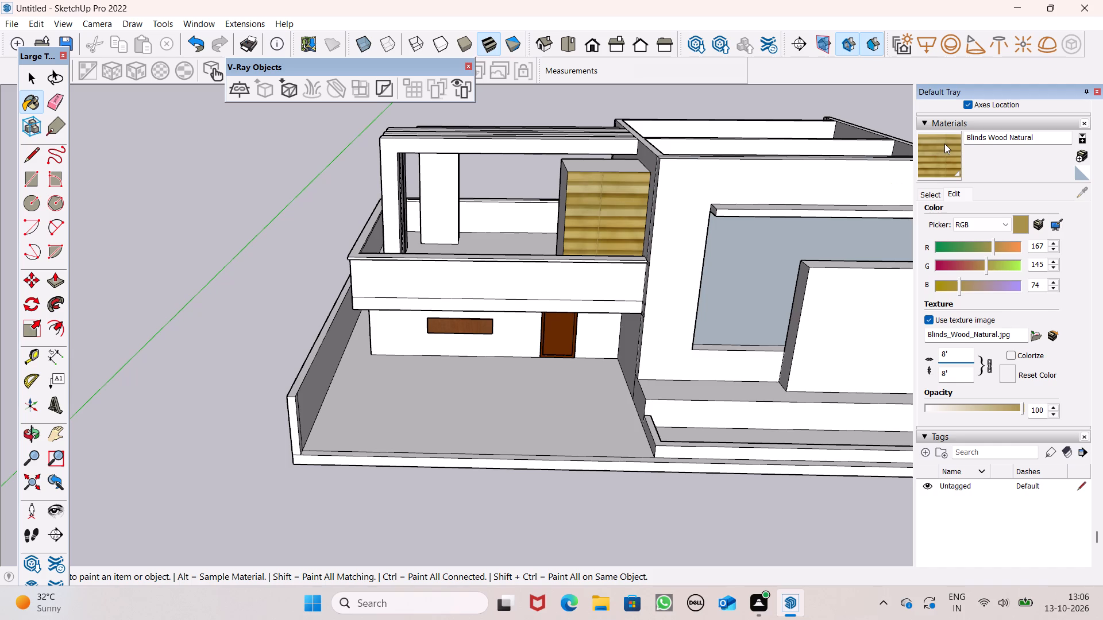
Paint the terrace block's exposed side face and top face with Blinds Wood Natural.
{"action": "middle_click_drag", "start_coordinate": [551, 236], "coordinate": [844, 231]}
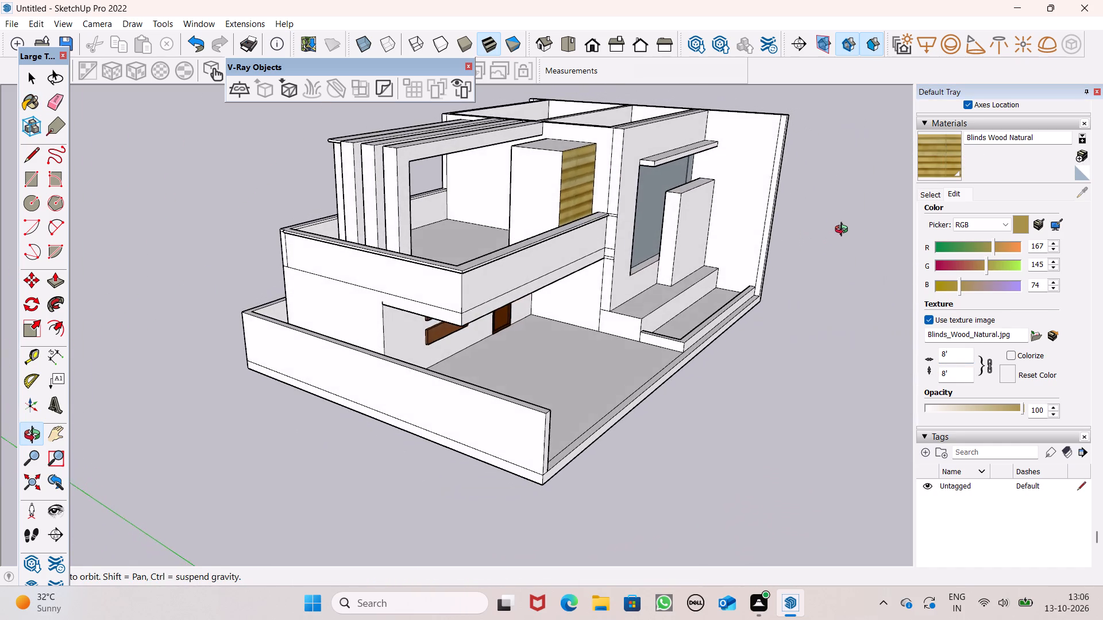
{"action": "middle_click_drag", "start_coordinate": [844, 231], "coordinate": [837, 226]}
{"action": "scroll", "coordinate": [613, 141], "scroll_direction": "up", "scroll_amount": 1}
{"action": "scroll", "coordinate": [593, 141], "scroll_direction": "down", "scroll_amount": 1}
{"action": "scroll", "coordinate": [592, 141], "scroll_direction": "up", "scroll_amount": 3}
{"action": "left_click", "coordinate": [533, 177]}
{"action": "left_click", "coordinate": [550, 147]}
Paint the back face of the terrace block with Blinds Wood Natural.
{"action": "middle_click_drag", "start_coordinate": [543, 176], "coordinate": [568, 184]}
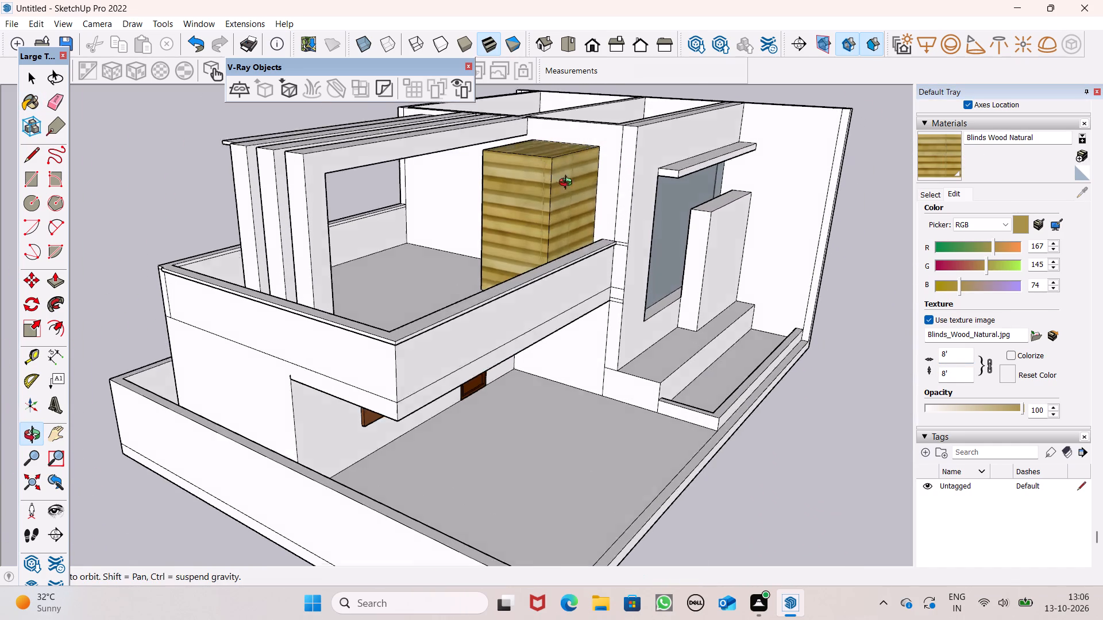
{"action": "middle_click_drag", "start_coordinate": [568, 184], "coordinate": [751, 142]}
{"action": "scroll", "coordinate": [695, 181], "scroll_direction": "up", "scroll_amount": 1}
{"action": "scroll", "coordinate": [342, 223], "scroll_direction": "up", "scroll_amount": 5}
{"action": "middle_click_drag", "start_coordinate": [433, 226], "coordinate": [732, 205]}
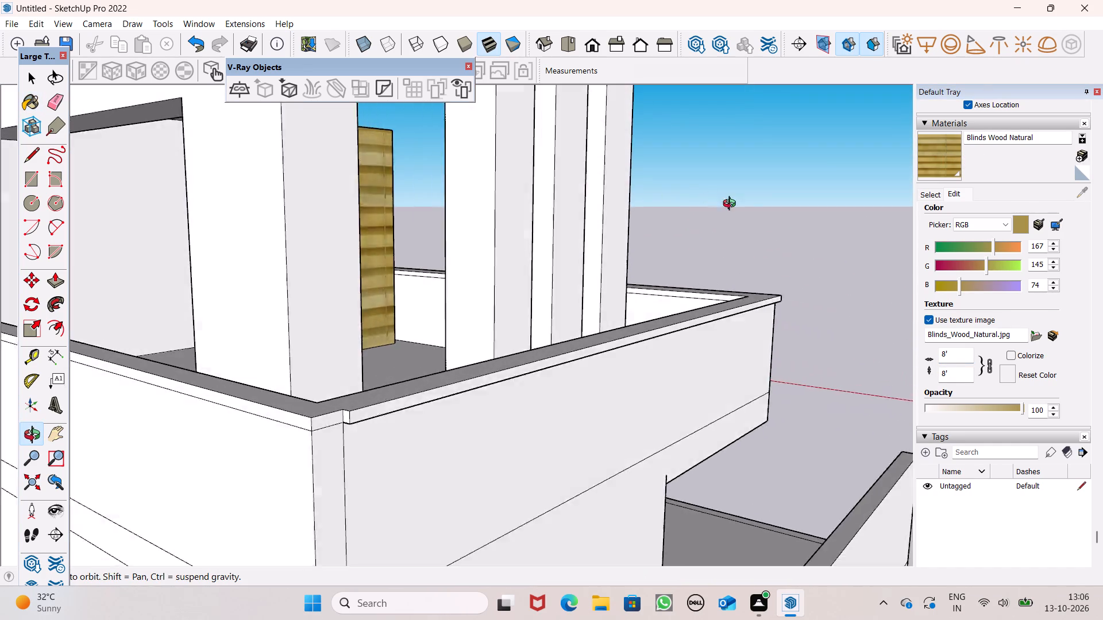
{"action": "middle_click_drag", "start_coordinate": [732, 205], "coordinate": [747, 212]}
{"action": "scroll", "coordinate": [155, 218], "scroll_direction": "up", "scroll_amount": 1}
{"action": "middle_click_drag", "start_coordinate": [159, 225], "coordinate": [321, 220]}
{"action": "left_click", "coordinate": [277, 224]}
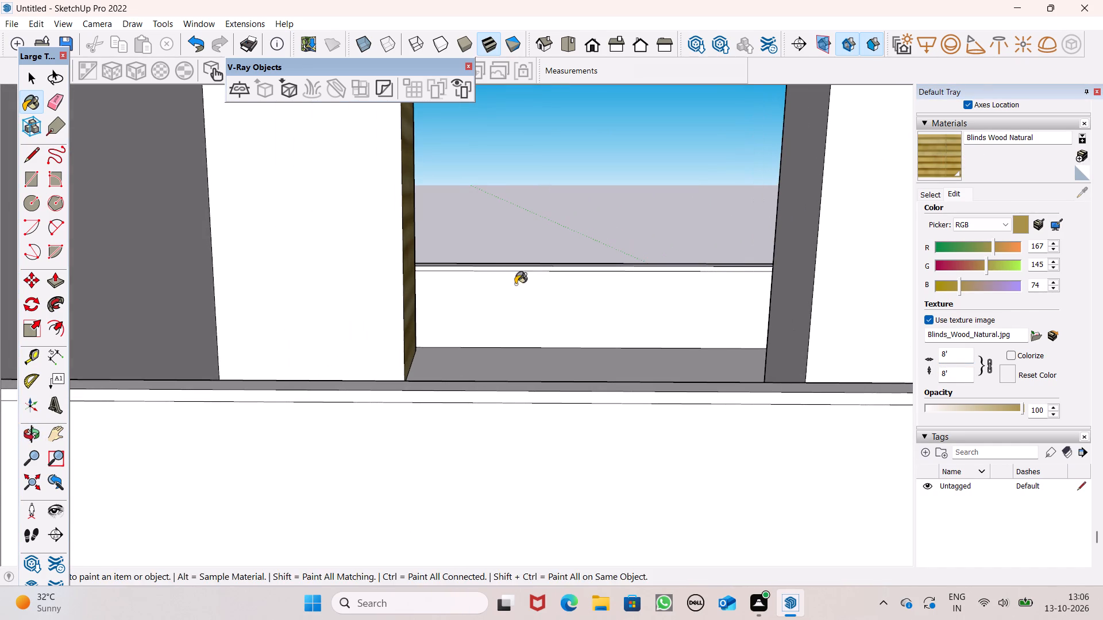
Paint the top, front and exposed side faces of the upright panel before the large window with Blinds Wood Natural.
{"action": "middle_click_drag", "start_coordinate": [537, 290], "coordinate": [0, 344]}
{"action": "scroll", "coordinate": [416, 243], "scroll_direction": "down", "scroll_amount": 4}
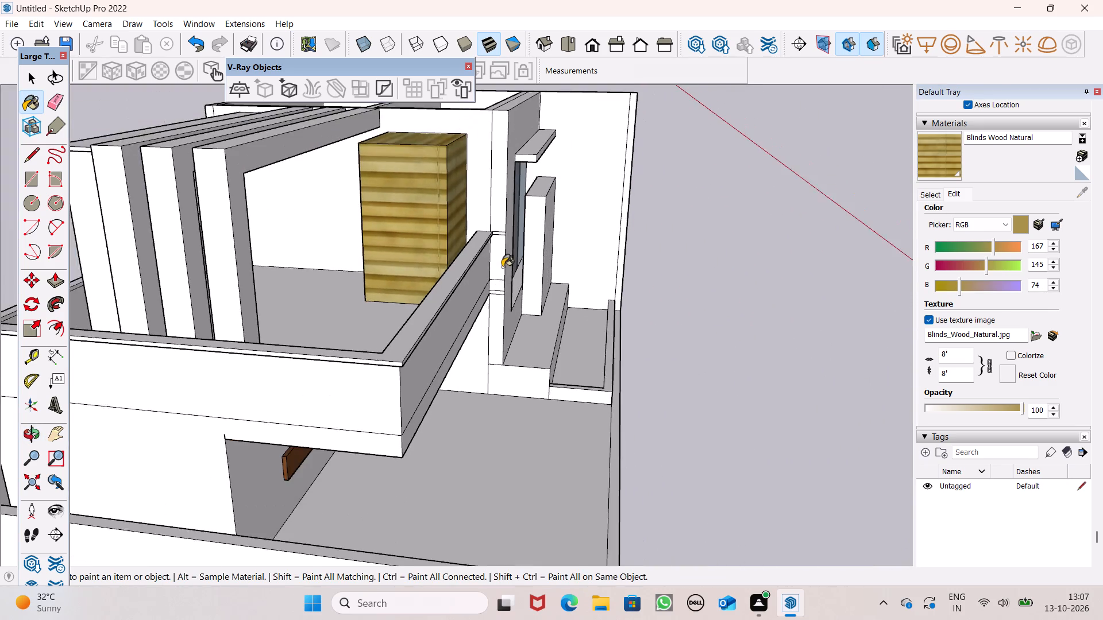
{"action": "scroll", "coordinate": [502, 267], "scroll_direction": "down", "scroll_amount": 1}
{"action": "middle_click_drag", "start_coordinate": [502, 267], "coordinate": [200, 269]}
{"action": "scroll", "coordinate": [200, 269], "scroll_direction": "up", "scroll_amount": 1}
{"action": "scroll", "coordinate": [716, 228], "scroll_direction": "up", "scroll_amount": 7}
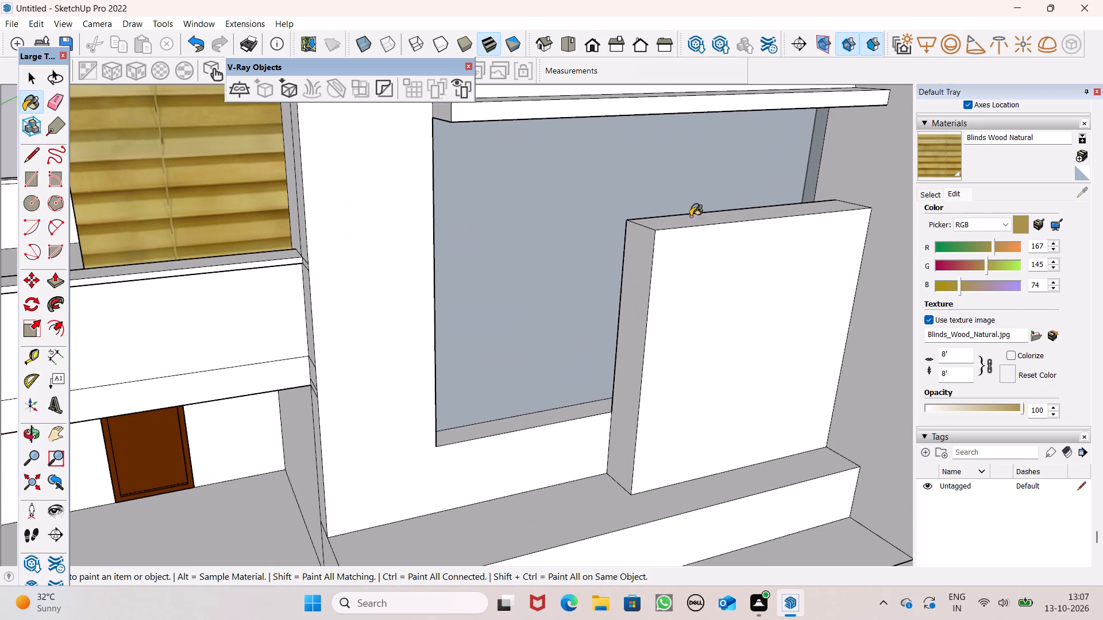
{"action": "left_click", "coordinate": [691, 216]}
{"action": "left_click", "coordinate": [699, 248]}
{"action": "left_click", "coordinate": [638, 270]}
Paint the rear face of the upright panel, facing the large window, with Blinds Wood Natural.
{"action": "middle_click_drag", "start_coordinate": [657, 284], "coordinate": [803, 253]}
{"action": "scroll", "coordinate": [793, 253], "scroll_direction": "up", "scroll_amount": 1}
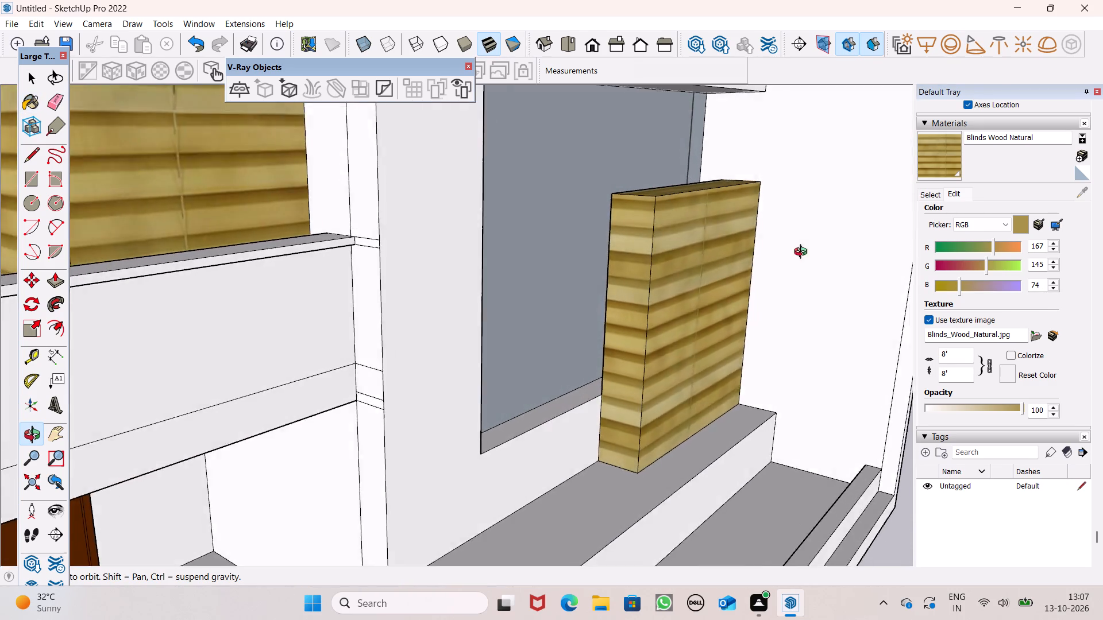
{"action": "middle_click_drag", "start_coordinate": [803, 253], "coordinate": [884, 242]}
{"action": "scroll", "coordinate": [616, 292], "scroll_direction": "up", "scroll_amount": 7}
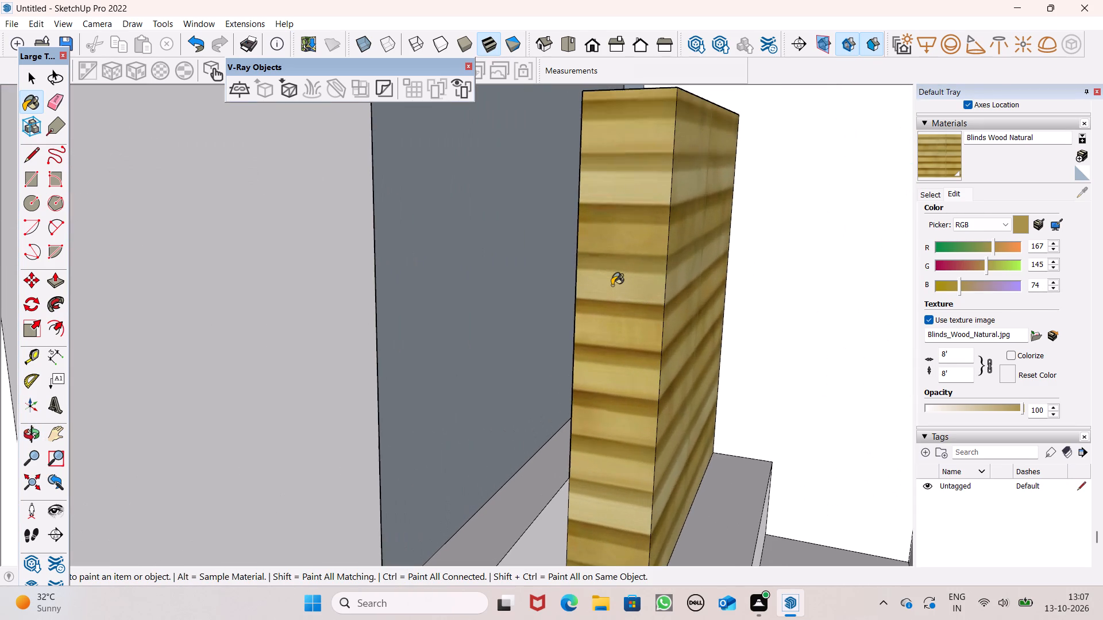
{"action": "scroll", "coordinate": [556, 283], "scroll_direction": "down", "scroll_amount": 1}
{"action": "scroll", "coordinate": [555, 283], "scroll_direction": "up", "scroll_amount": 4}
{"action": "middle_click_drag", "start_coordinate": [572, 312], "coordinate": [611, 330]}
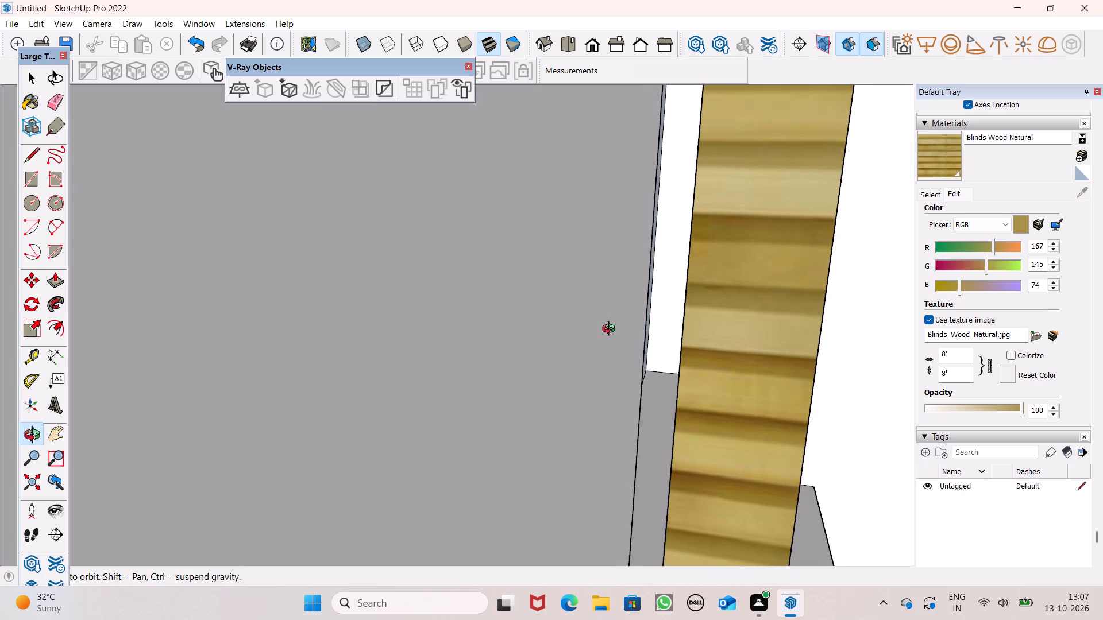
{"action": "middle_click_drag", "start_coordinate": [611, 330], "coordinate": [601, 330]}
{"action": "scroll", "coordinate": [623, 318], "scroll_direction": "up", "scroll_amount": 7}
{"action": "left_click", "coordinate": [776, 348]}
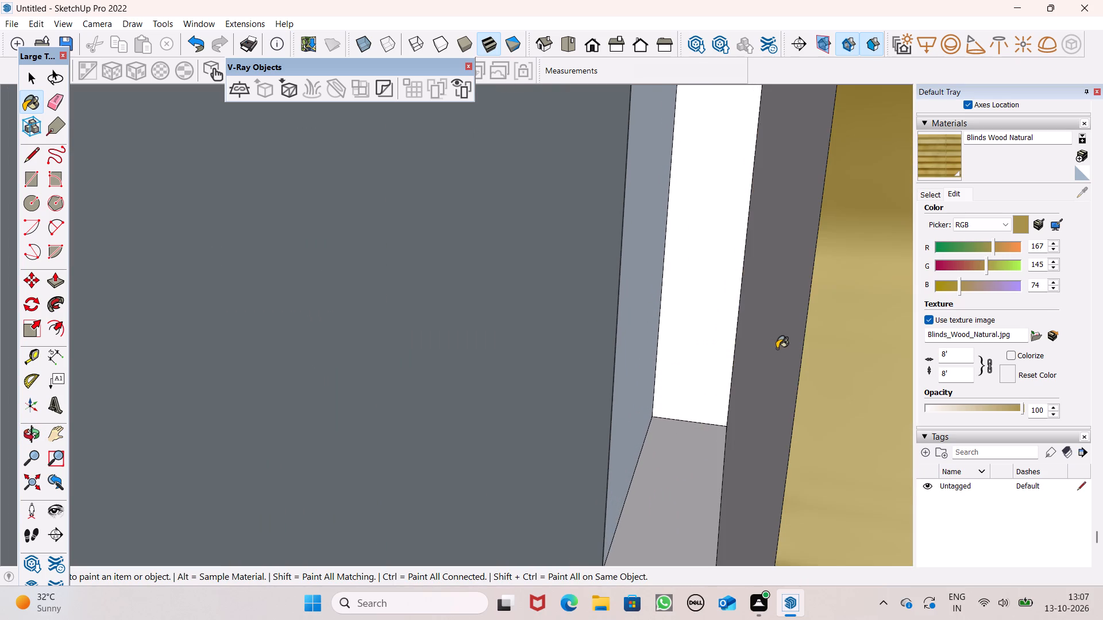
Examine the finished upright panel up close, and view the facade in the standard Front view.
{"action": "scroll", "coordinate": [762, 317], "scroll_direction": "down", "scroll_amount": 4}
{"action": "middle_click_drag", "start_coordinate": [764, 350], "coordinate": [560, 361]}
{"action": "scroll", "coordinate": [637, 261], "scroll_direction": "down", "scroll_amount": 5}
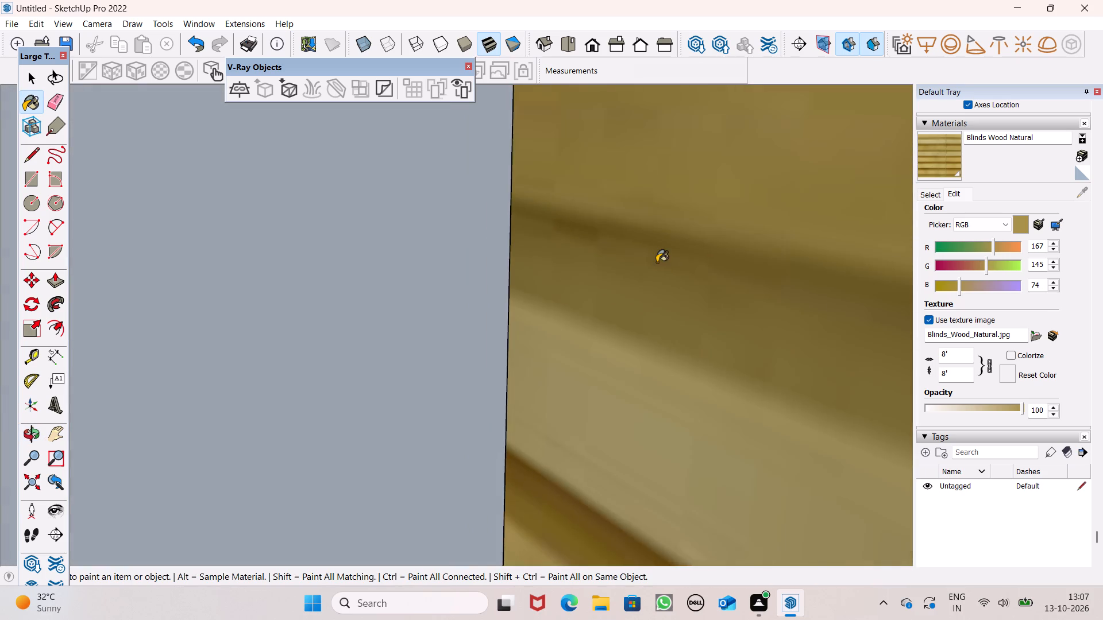
{"action": "scroll", "coordinate": [659, 260], "scroll_direction": "down", "scroll_amount": 12}
{"action": "scroll", "coordinate": [647, 123], "scroll_direction": "down", "scroll_amount": 1}
{"action": "scroll", "coordinate": [644, 123], "scroll_direction": "up", "scroll_amount": 1}
{"action": "left_click", "coordinate": [591, 53]}
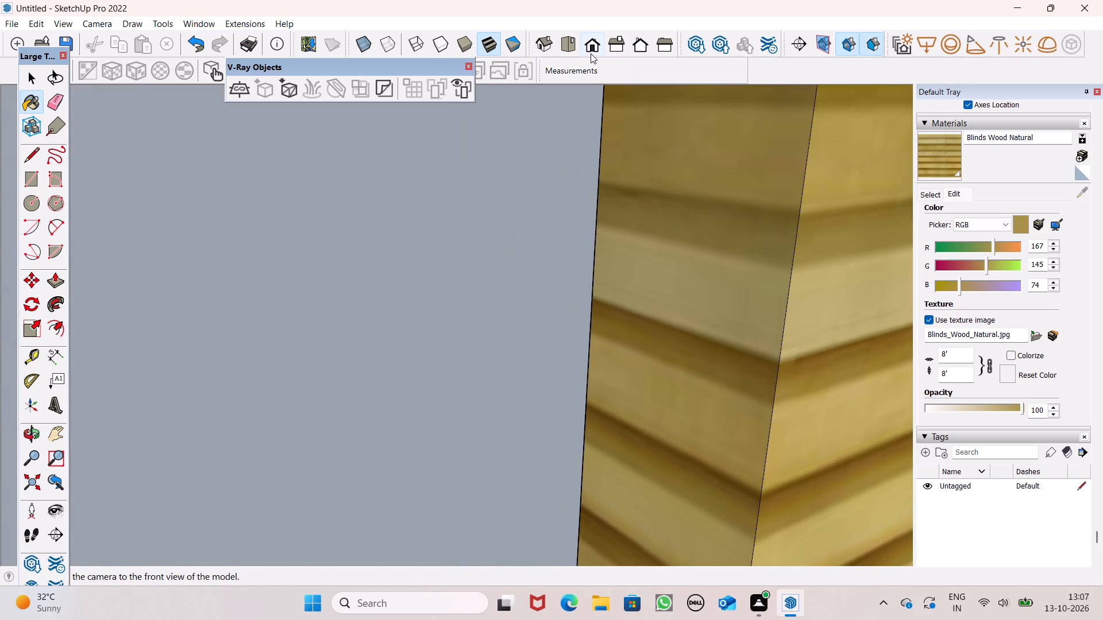
{"action": "scroll", "coordinate": [654, 277], "scroll_direction": "down", "scroll_amount": 14}
{"action": "scroll", "coordinate": [717, 325], "scroll_direction": "down", "scroll_amount": 2}
{"action": "scroll", "coordinate": [718, 332], "scroll_direction": "up", "scroll_amount": 1}
{"action": "scroll", "coordinate": [718, 335], "scroll_direction": "down", "scroll_amount": 1}
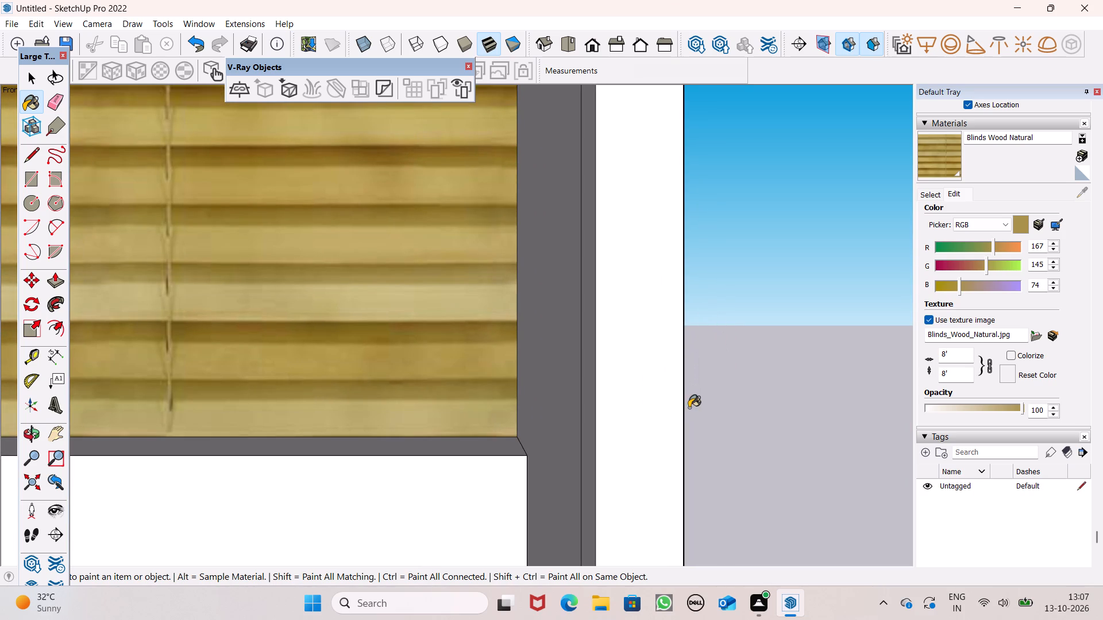
Paint the top faces of the three slender pergola frames with dark grey Color M06 from the Colors collection.
{"action": "scroll", "coordinate": [745, 416], "scroll_direction": "down", "scroll_amount": 5}
{"action": "scroll", "coordinate": [764, 327], "scroll_direction": "down", "scroll_amount": 12}
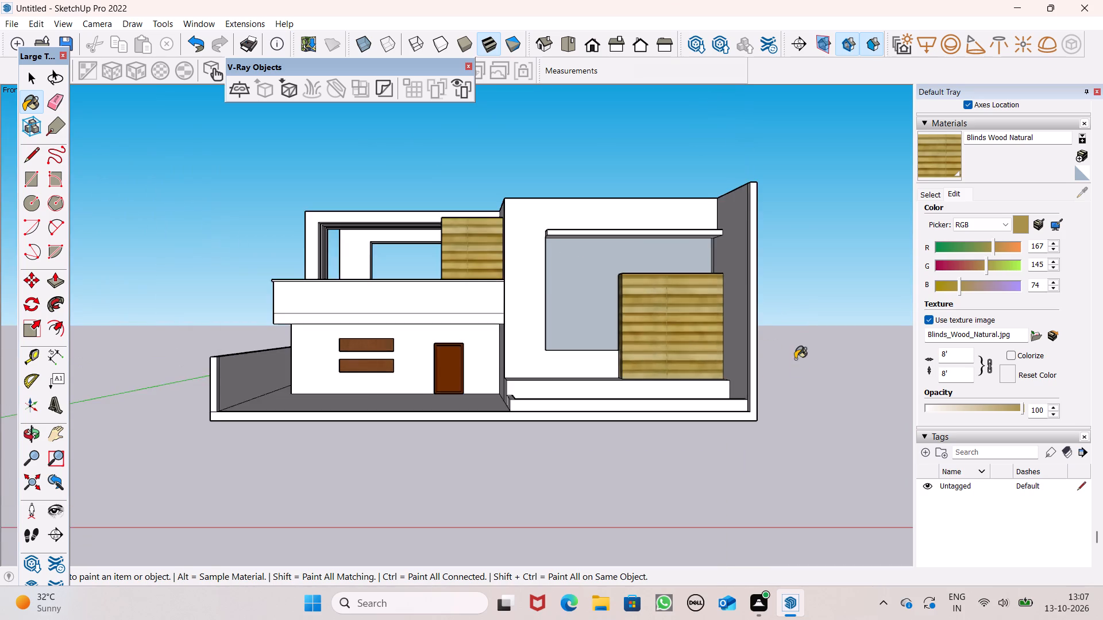
{"action": "middle_click_drag", "start_coordinate": [808, 407], "coordinate": [825, 506]}
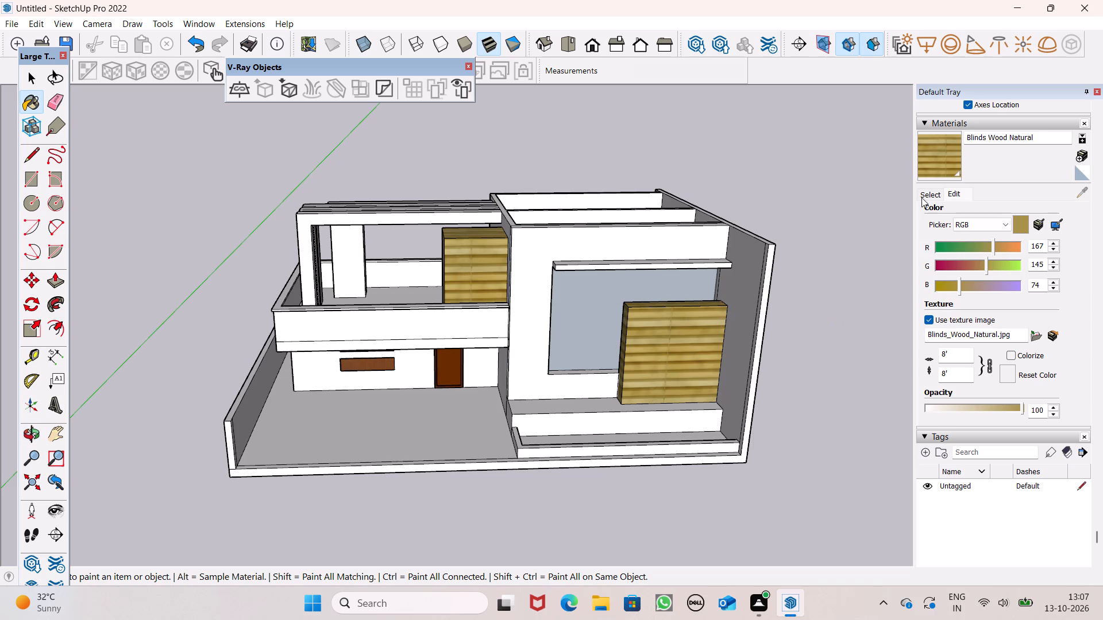
{"action": "left_click", "coordinate": [922, 197]}
{"action": "left_click", "coordinate": [977, 303]}
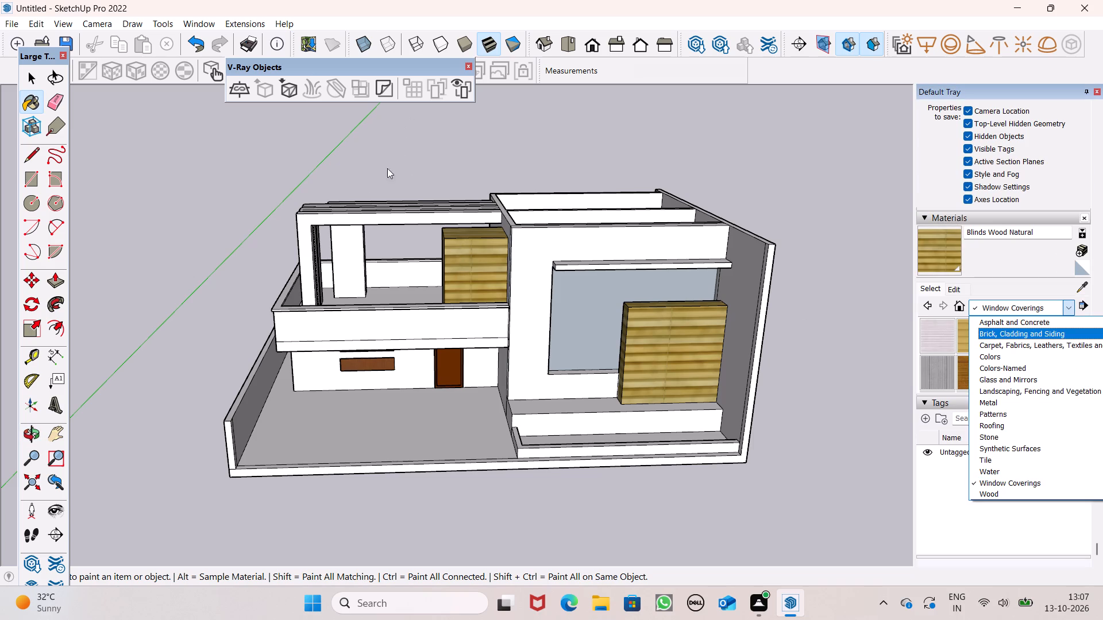
{"action": "left_click", "coordinate": [1024, 357]}
{"action": "scroll", "coordinate": [1037, 355], "scroll_direction": "down", "scroll_amount": 2}
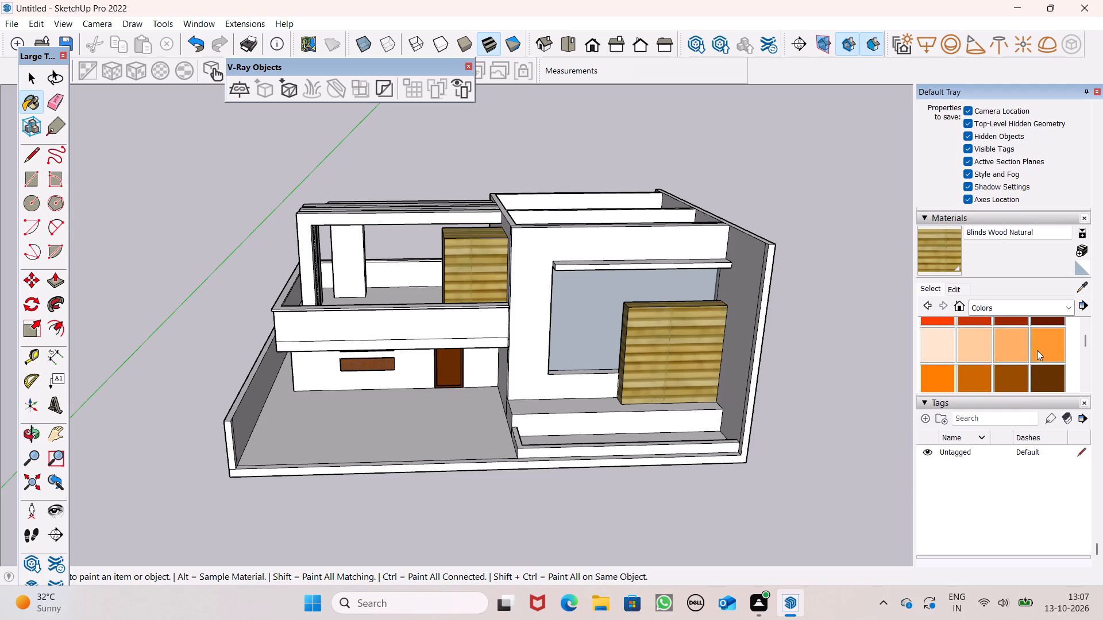
{"action": "scroll", "coordinate": [1037, 350], "scroll_direction": "down", "scroll_amount": 14}
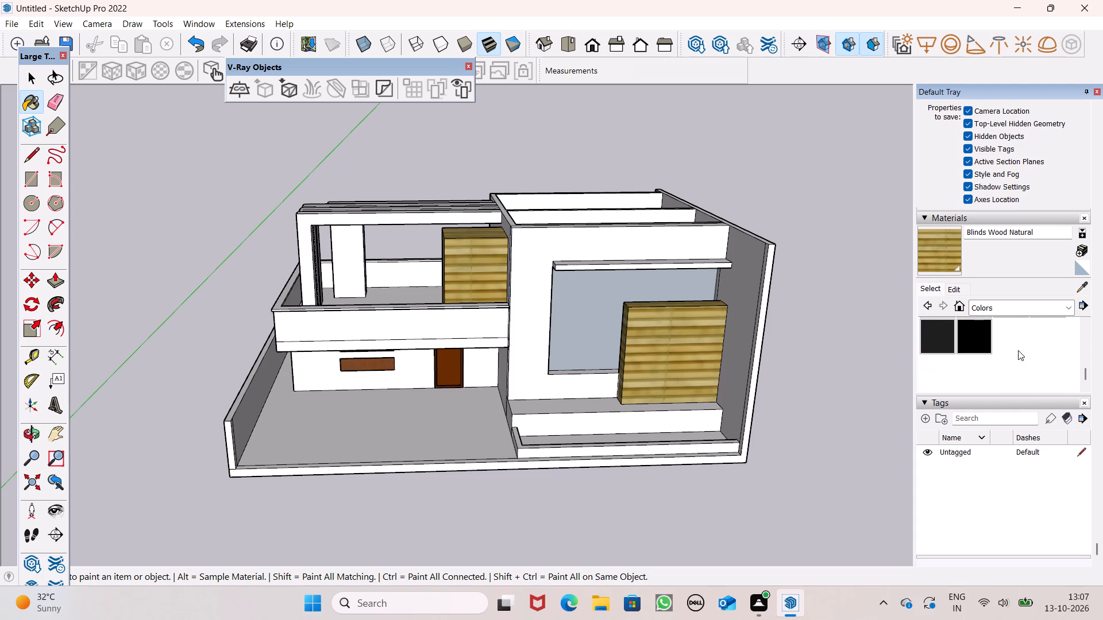
{"action": "scroll", "coordinate": [1018, 350], "scroll_direction": "up", "scroll_amount": 1}
{"action": "left_click", "coordinate": [1008, 362]}
{"action": "middle_click_drag", "start_coordinate": [396, 281], "coordinate": [404, 286]}
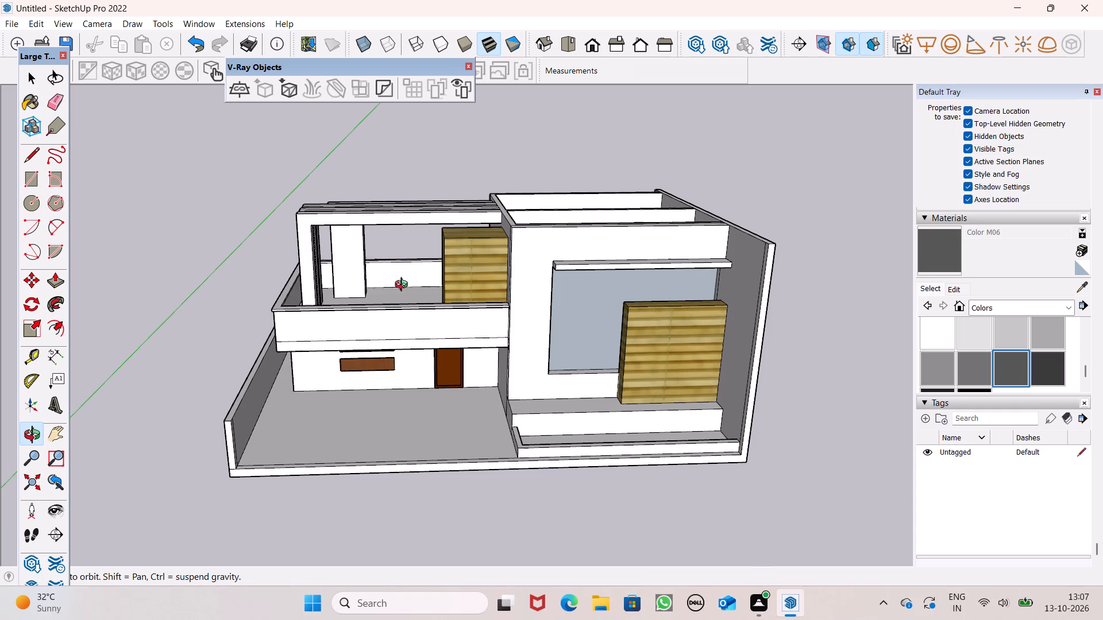
{"action": "middle_click_drag", "start_coordinate": [404, 286], "coordinate": [568, 311]}
{"action": "scroll", "coordinate": [684, 299], "scroll_direction": "up", "scroll_amount": 7}
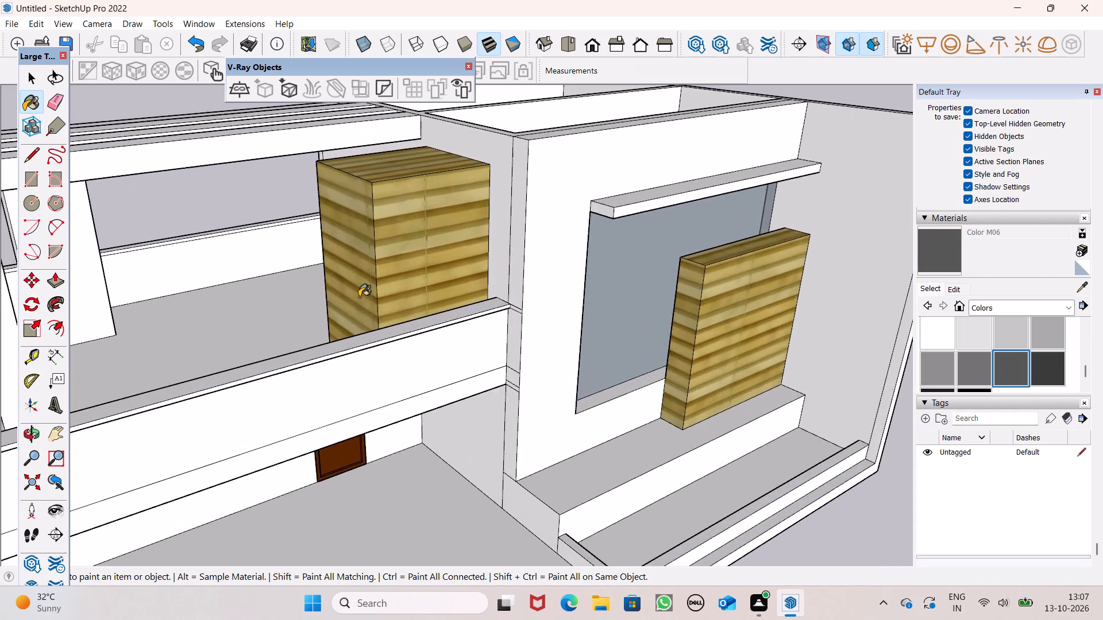
{"action": "scroll", "coordinate": [287, 275], "scroll_direction": "down", "scroll_amount": 4}
{"action": "scroll", "coordinate": [149, 255], "scroll_direction": "up", "scroll_amount": 2}
{"action": "middle_click_drag", "start_coordinate": [109, 251], "coordinate": [392, 301]}
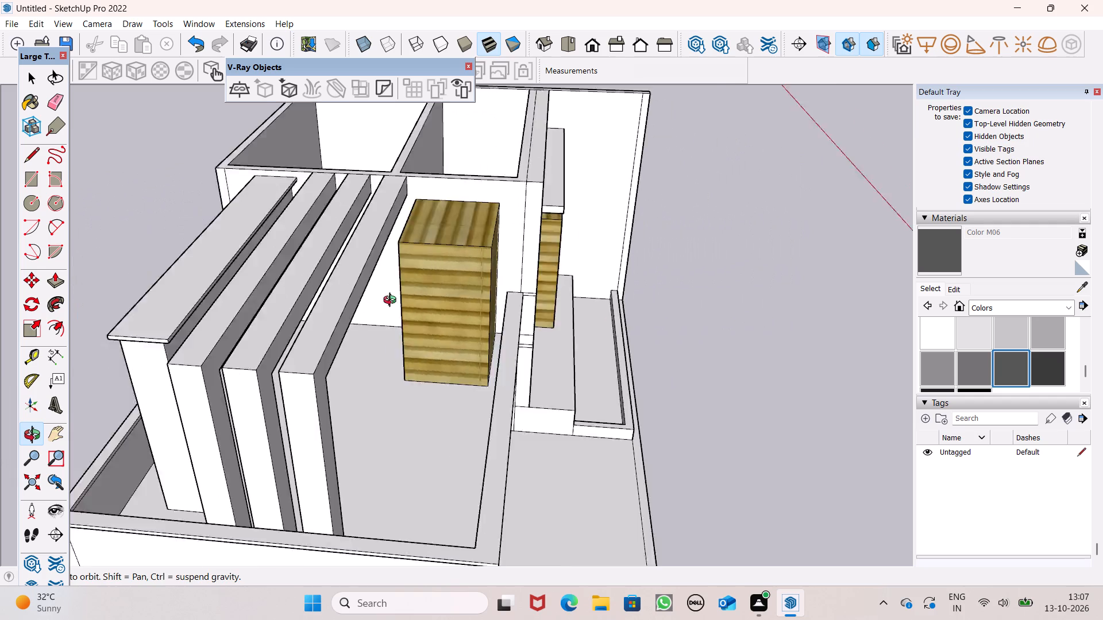
{"action": "middle_click_drag", "start_coordinate": [392, 301], "coordinate": [404, 303]}
{"action": "left_click", "coordinate": [272, 338]}
{"action": "left_click", "coordinate": [304, 344]}
{"action": "left_click", "coordinate": [359, 351]}
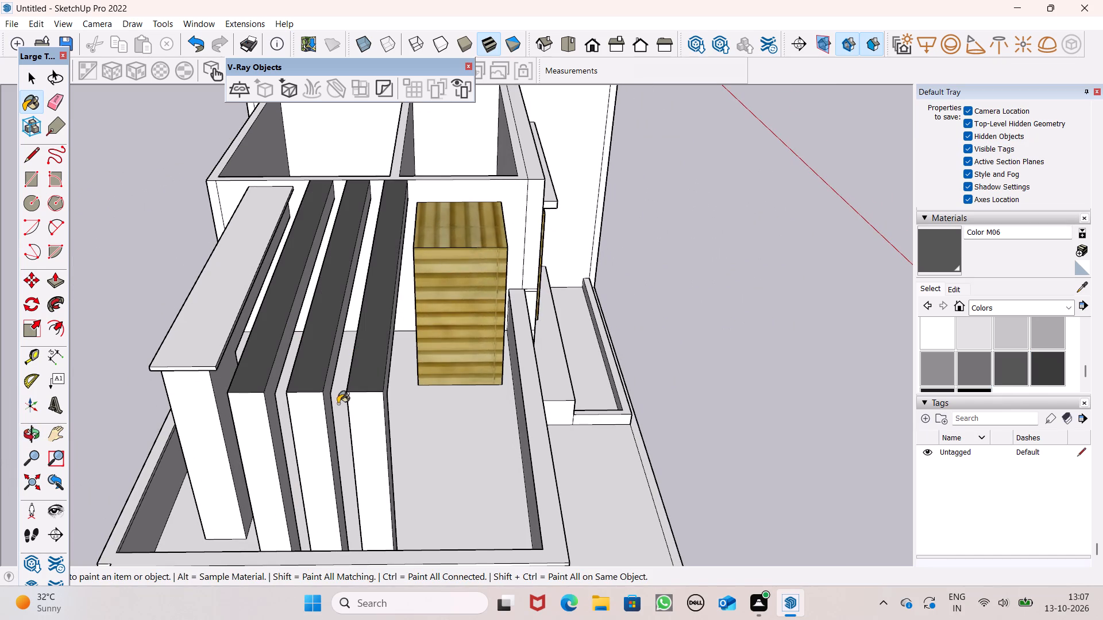
Paint the outer end faces and the terrace-facing side faces of the three pergola frames with Color M06.
{"action": "left_click", "coordinate": [351, 409]}
{"action": "scroll", "coordinate": [346, 386], "scroll_direction": "up", "scroll_amount": 4}
{"action": "left_click", "coordinate": [299, 427]}
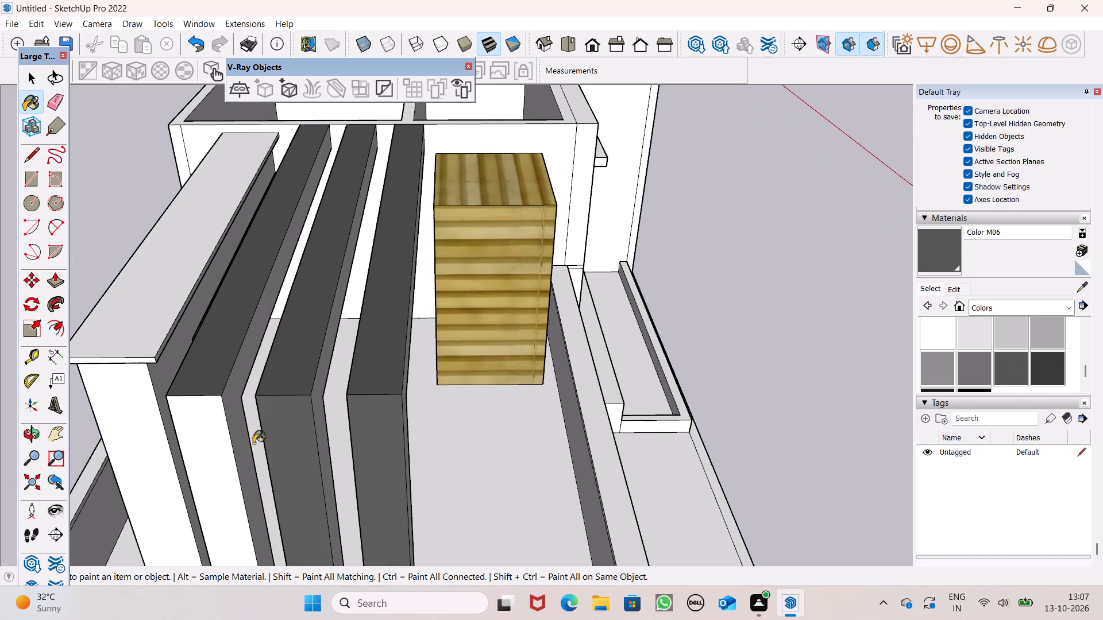
{"action": "left_click", "coordinate": [210, 435]}
{"action": "left_click", "coordinate": [227, 414]}
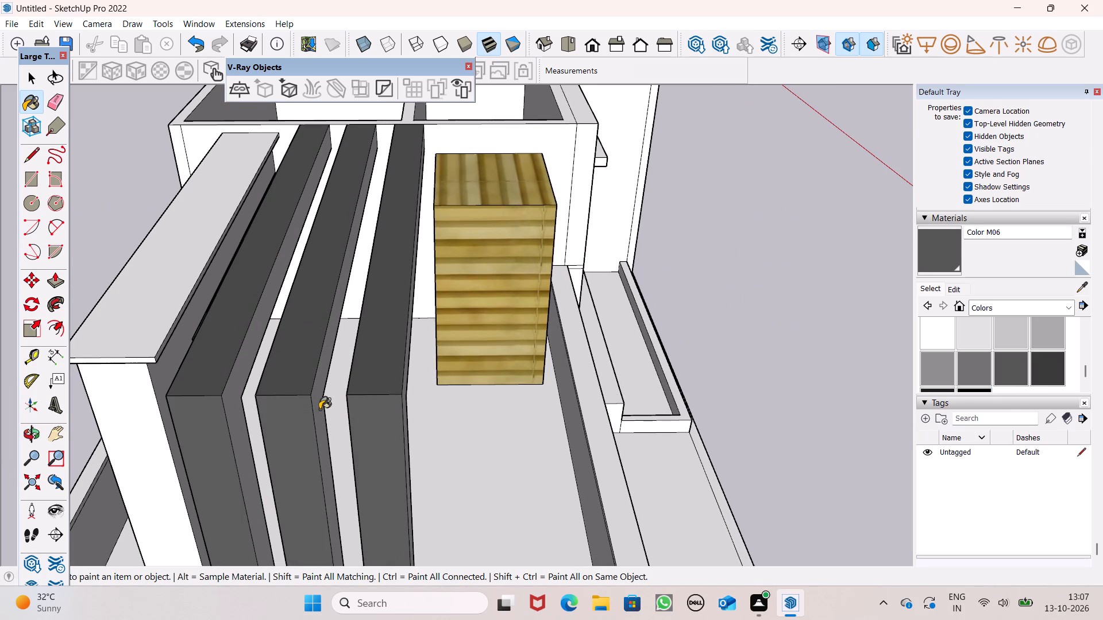
{"action": "left_click", "coordinate": [321, 408]}
{"action": "middle_click_drag", "start_coordinate": [391, 424], "coordinate": [300, 380]}
{"action": "scroll", "coordinate": [300, 380], "scroll_direction": "up", "scroll_amount": 1}
{"action": "left_click", "coordinate": [300, 357]}
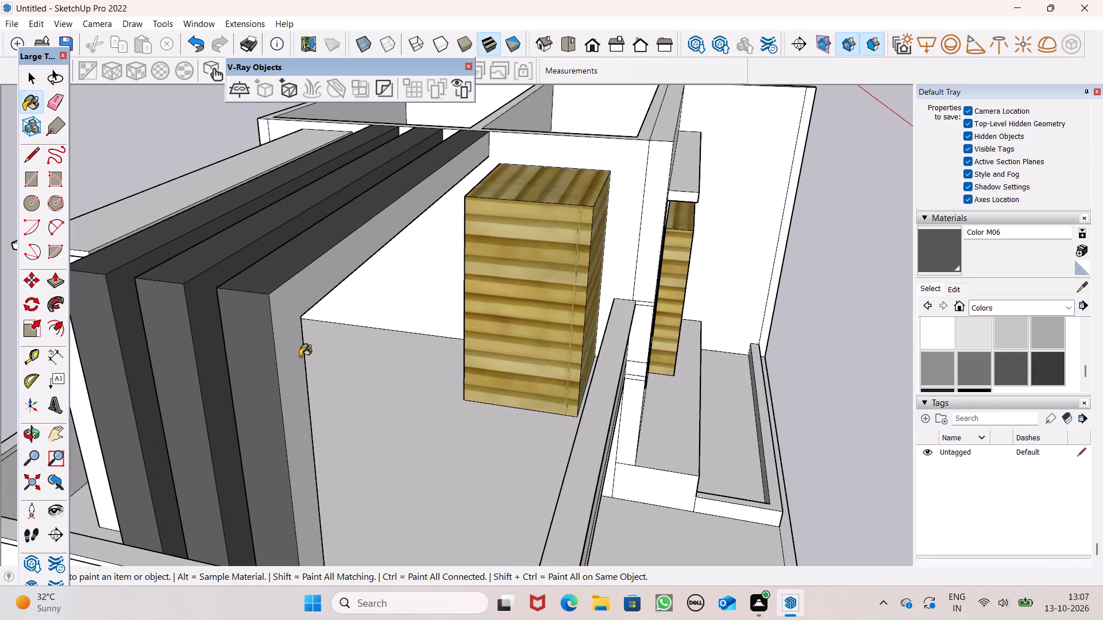
Paint the opposite side faces of the three pergola frames, facing the capped rear wall frame, with Color M06.
{"action": "middle_click_drag", "start_coordinate": [314, 360], "coordinate": [633, 317]}
{"action": "scroll", "coordinate": [301, 234], "scroll_direction": "up", "scroll_amount": 1}
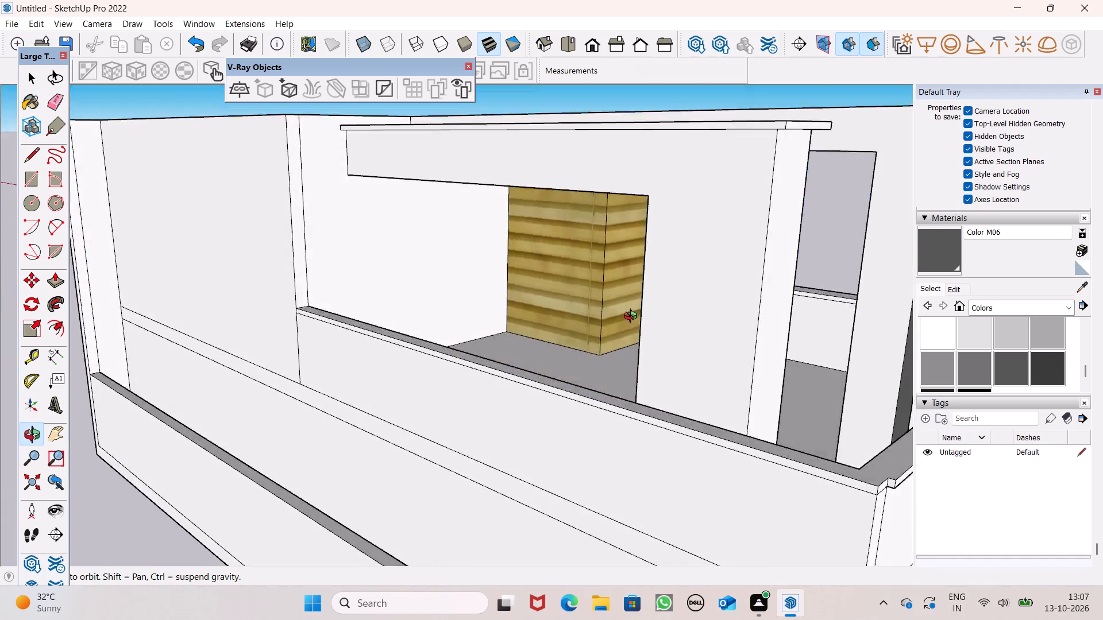
{"action": "middle_click_drag", "start_coordinate": [633, 317], "coordinate": [647, 398]}
{"action": "scroll", "coordinate": [560, 250], "scroll_direction": "down", "scroll_amount": 6}
{"action": "scroll", "coordinate": [758, 254], "scroll_direction": "up", "scroll_amount": 8}
{"action": "left_click", "coordinate": [796, 273]}
{"action": "left_click", "coordinate": [767, 313]}
{"action": "left_click", "coordinate": [720, 376]}
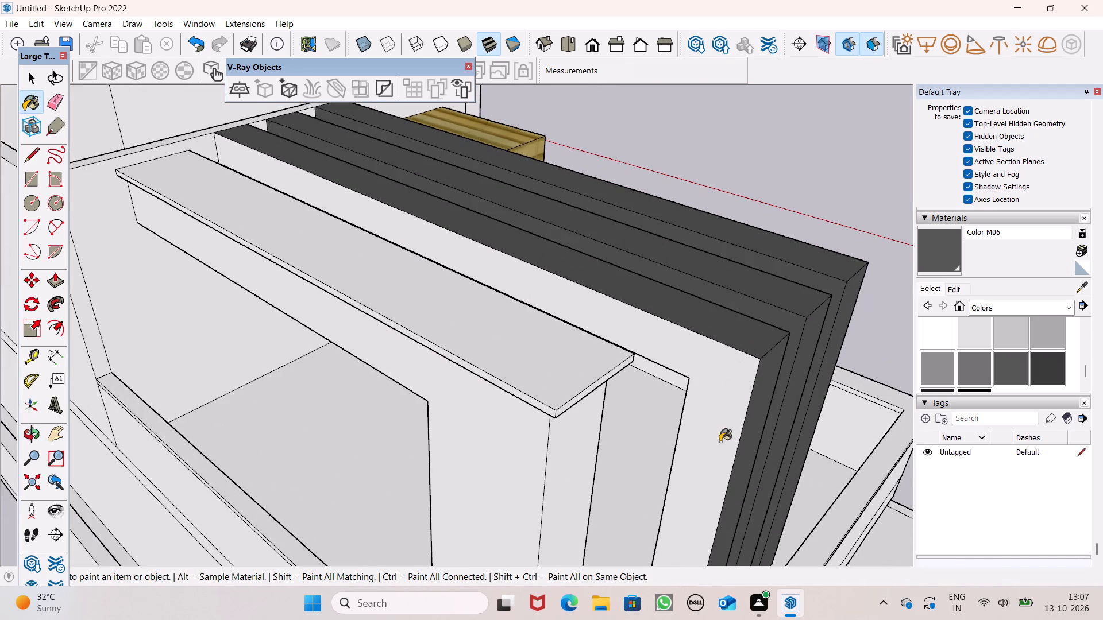
Paint the undersides of the three pergola beams with Color M06.
{"action": "middle_click_drag", "start_coordinate": [720, 437], "coordinate": [885, 119]}
{"action": "scroll", "coordinate": [885, 119], "scroll_direction": "up", "scroll_amount": 1}
{"action": "scroll", "coordinate": [428, 118], "scroll_direction": "up", "scroll_amount": 3}
{"action": "scroll", "coordinate": [413, 143], "scroll_direction": "down", "scroll_amount": 1}
{"action": "scroll", "coordinate": [411, 146], "scroll_direction": "up", "scroll_amount": 4}
{"action": "scroll", "coordinate": [416, 260], "scroll_direction": "up", "scroll_amount": 2}
{"action": "left_click", "coordinate": [416, 255]}
{"action": "left_click", "coordinate": [431, 311]}
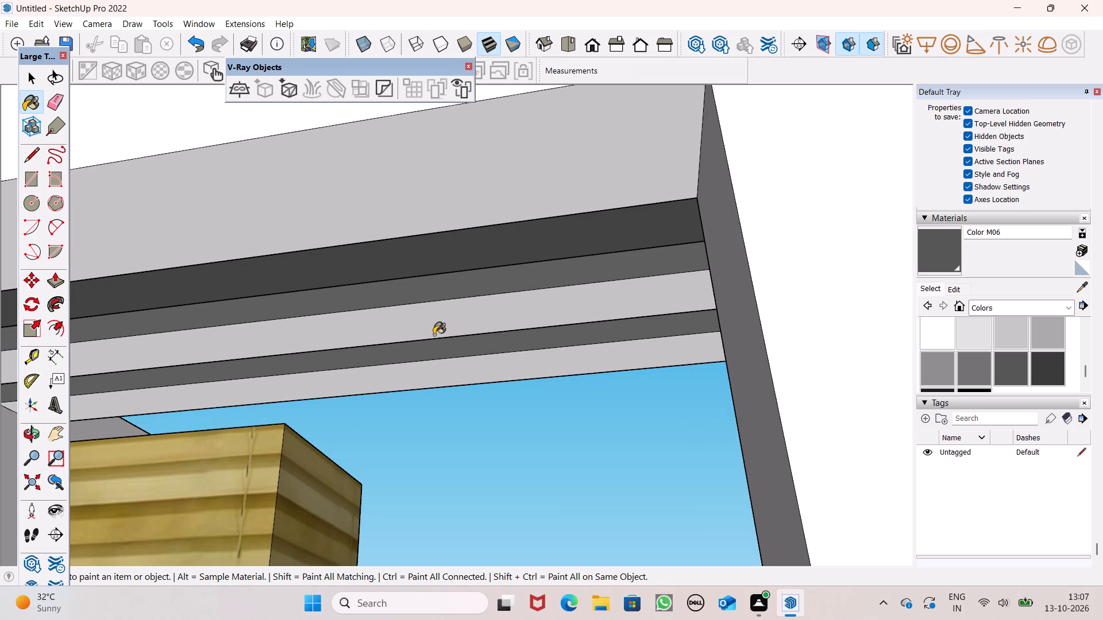
{"action": "left_click", "coordinate": [437, 367]}
{"action": "scroll", "coordinate": [492, 332], "scroll_direction": "down", "scroll_amount": 5}
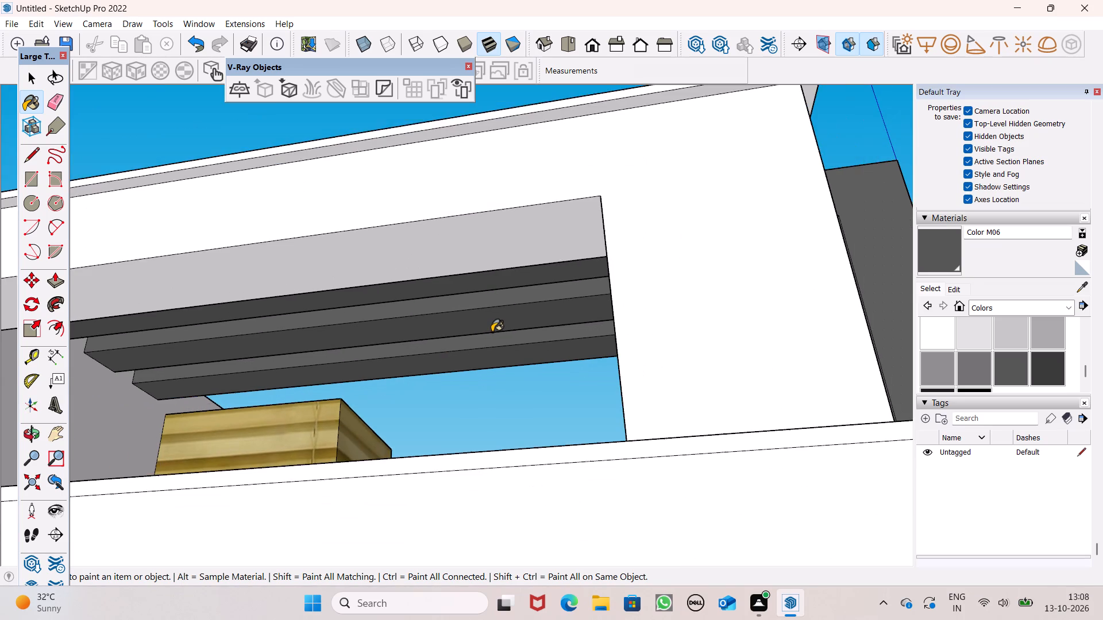
{"action": "scroll", "coordinate": [492, 332], "scroll_direction": "down", "scroll_amount": 1}
Paint the inner faces of the three pergola posts, under the beams, with Color M06.
{"action": "middle_click_drag", "start_coordinate": [648, 347], "coordinate": [940, 391]}
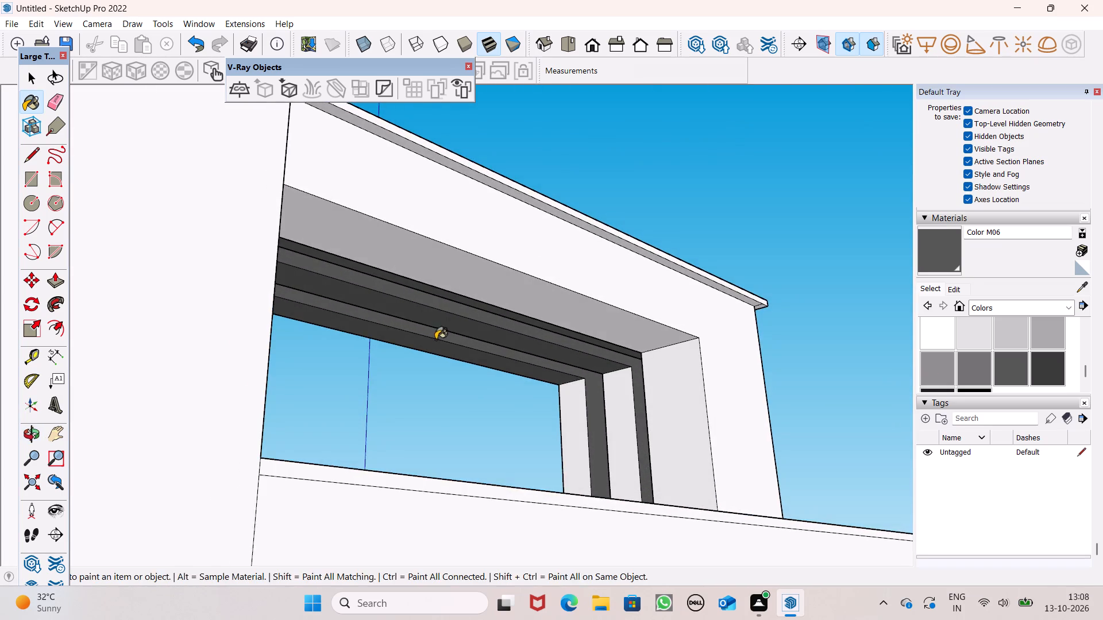
{"action": "middle_click_drag", "start_coordinate": [450, 363], "coordinate": [507, 410]}
{"action": "middle_click", "coordinate": [506, 410]}
{"action": "middle_click", "coordinate": [505, 414]}
{"action": "scroll", "coordinate": [589, 417], "scroll_direction": "up", "scroll_amount": 6}
{"action": "middle_click_drag", "start_coordinate": [625, 432], "coordinate": [677, 433]}
{"action": "left_click", "coordinate": [635, 420]}
{"action": "left_click", "coordinate": [549, 419]}
{"action": "left_click", "coordinate": [478, 417]}
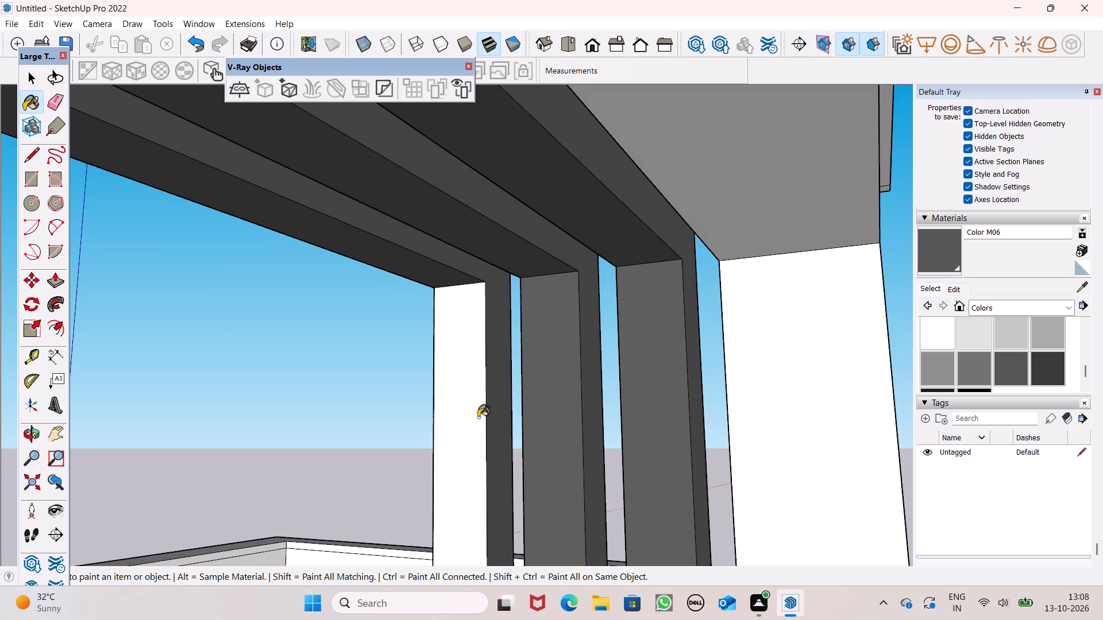
Paint the top, front and exposed end faces of the ledge above the large window with Color M06.
{"action": "scroll", "coordinate": [508, 334], "scroll_direction": "down", "scroll_amount": 1}
{"action": "middle_click_drag", "start_coordinate": [402, 453], "coordinate": [0, 538]}
{"action": "scroll", "coordinate": [59, 505], "scroll_direction": "up", "scroll_amount": 1}
{"action": "scroll", "coordinate": [565, 326], "scroll_direction": "down", "scroll_amount": 1}
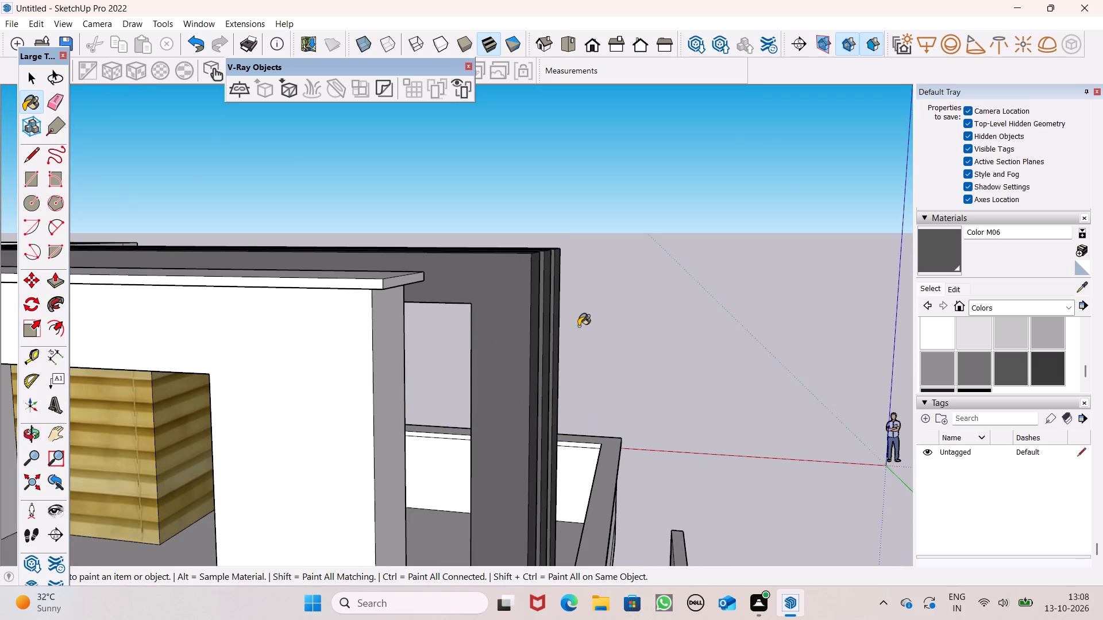
{"action": "middle_click_drag", "start_coordinate": [611, 329], "coordinate": [27, 441]}
{"action": "scroll", "coordinate": [83, 375], "scroll_direction": "down", "scroll_amount": 2}
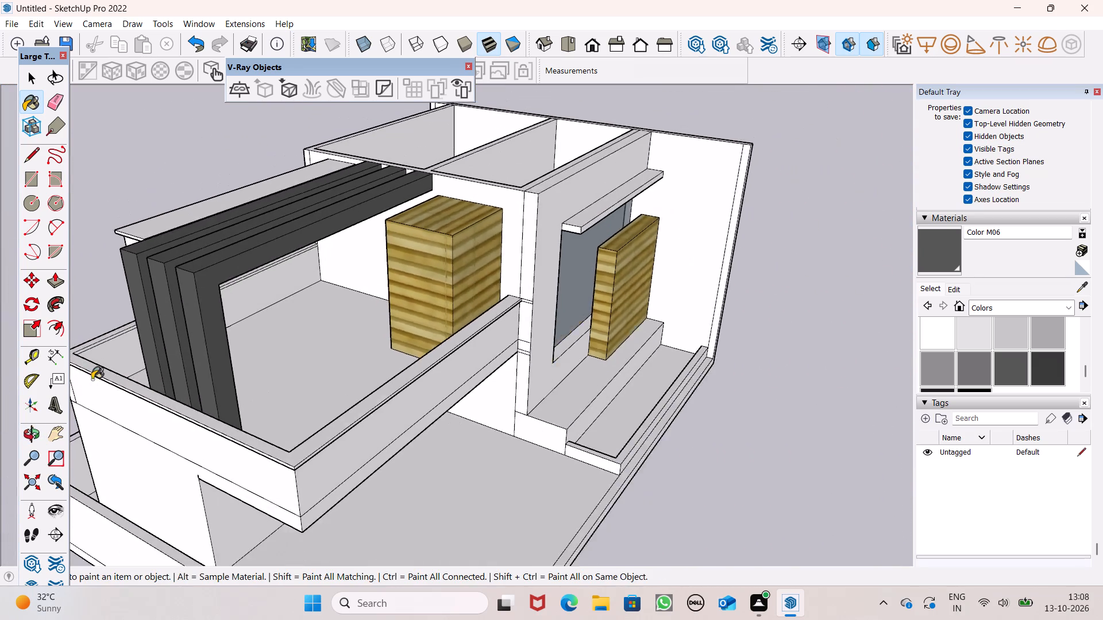
{"action": "scroll", "coordinate": [92, 379], "scroll_direction": "down", "scroll_amount": 2}
{"action": "scroll", "coordinate": [434, 189], "scroll_direction": "up", "scroll_amount": 1}
{"action": "scroll", "coordinate": [434, 189], "scroll_direction": "down", "scroll_amount": 1}
{"action": "scroll", "coordinate": [434, 189], "scroll_direction": "up", "scroll_amount": 1}
{"action": "middle_click_drag", "start_coordinate": [523, 233], "coordinate": [338, 230]}
{"action": "scroll", "coordinate": [492, 261], "scroll_direction": "up", "scroll_amount": 4}
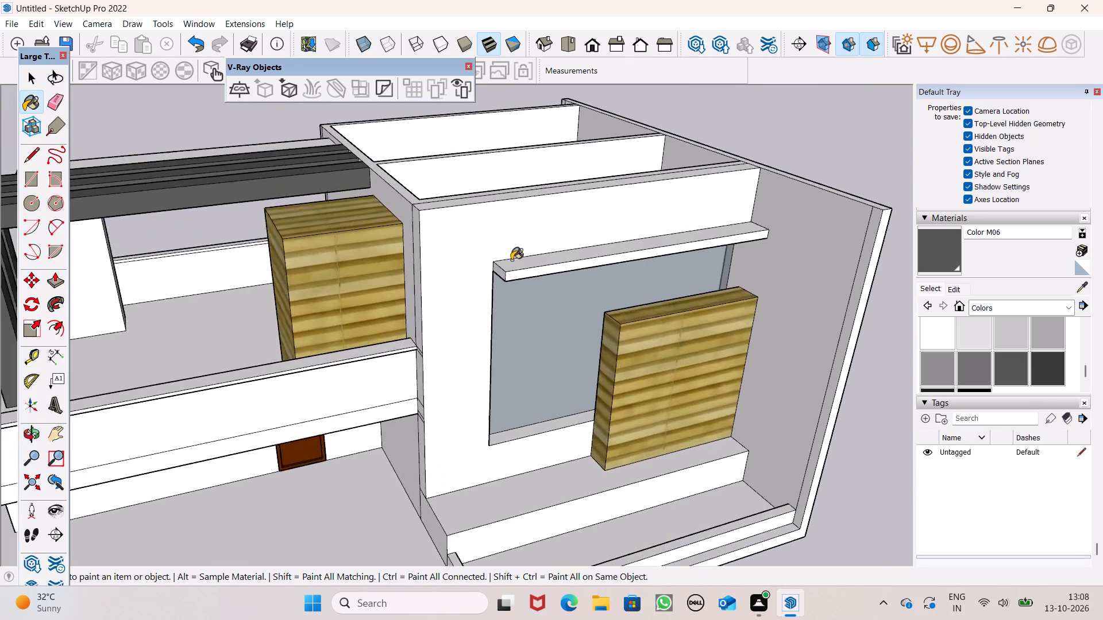
{"action": "scroll", "coordinate": [511, 260], "scroll_direction": "up", "scroll_amount": 7}
{"action": "left_click", "coordinate": [520, 266]}
{"action": "left_click", "coordinate": [521, 289]}
{"action": "left_click", "coordinate": [483, 286]}
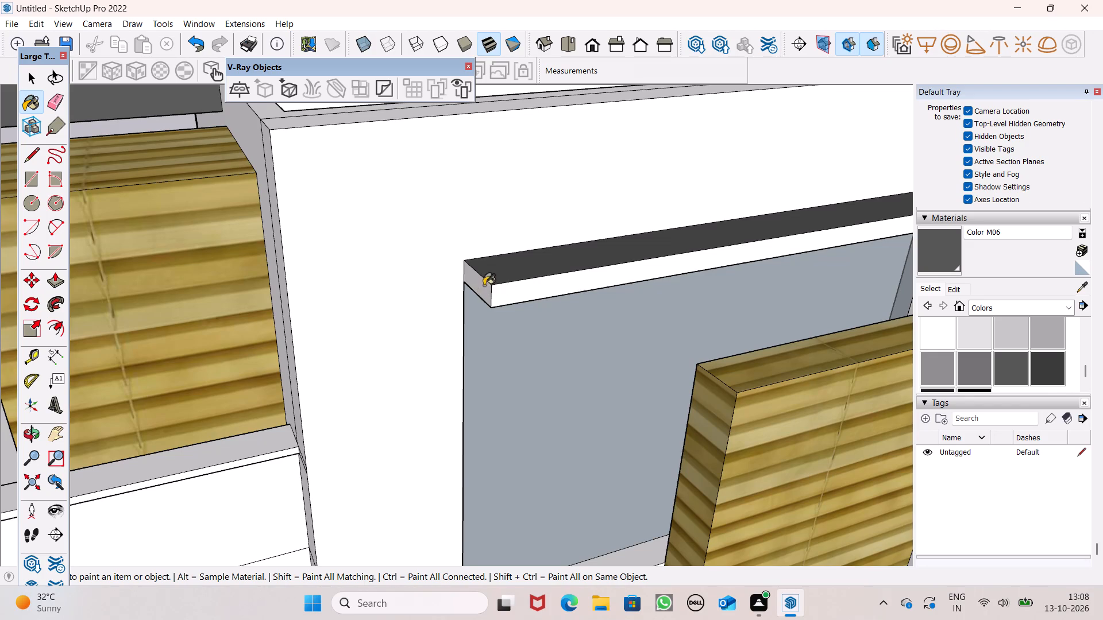
Erase the edge separating the front wall's top face from the other wall tops of the large-window block.
{"action": "scroll", "coordinate": [462, 272], "scroll_direction": "down", "scroll_amount": 4}
{"action": "middle_click_drag", "start_coordinate": [507, 322], "coordinate": [329, 327]}
{"action": "scroll", "coordinate": [330, 327], "scroll_direction": "up", "scroll_amount": 1}
{"action": "middle_click_drag", "start_coordinate": [329, 327], "coordinate": [376, 327]}
{"action": "scroll", "coordinate": [523, 293], "scroll_direction": "down", "scroll_amount": 3}
{"action": "scroll", "coordinate": [528, 308], "scroll_direction": "up", "scroll_amount": 1}
{"action": "scroll", "coordinate": [528, 310], "scroll_direction": "down", "scroll_amount": 2}
{"action": "middle_click_drag", "start_coordinate": [496, 302], "coordinate": [593, 447]}
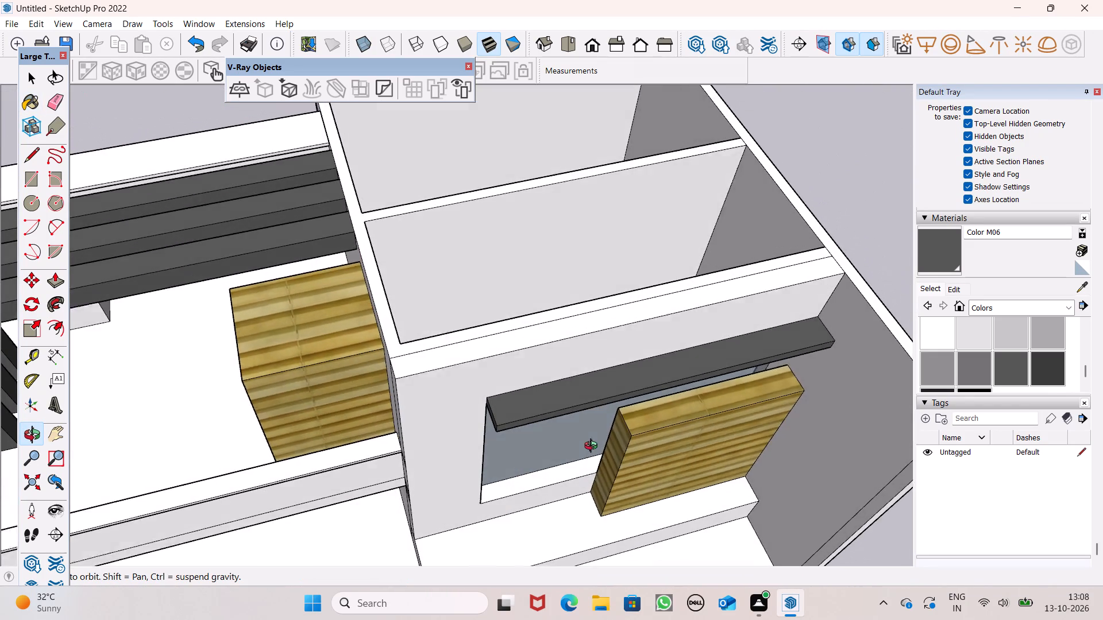
{"action": "middle_click_drag", "start_coordinate": [593, 447], "coordinate": [591, 470]}
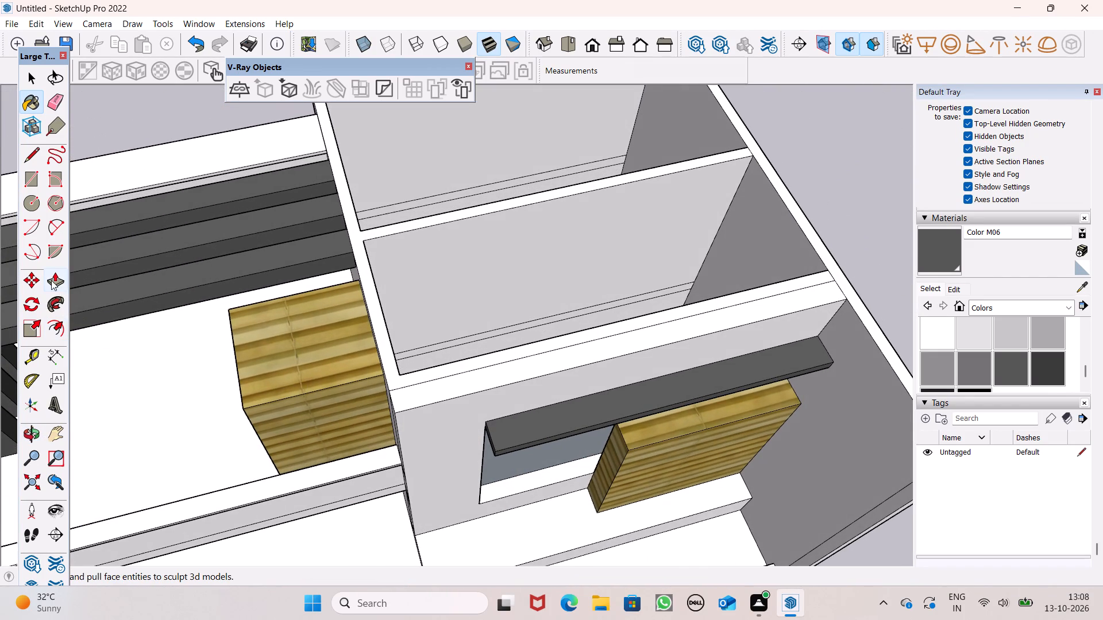
{"action": "left_click", "coordinate": [52, 278]}
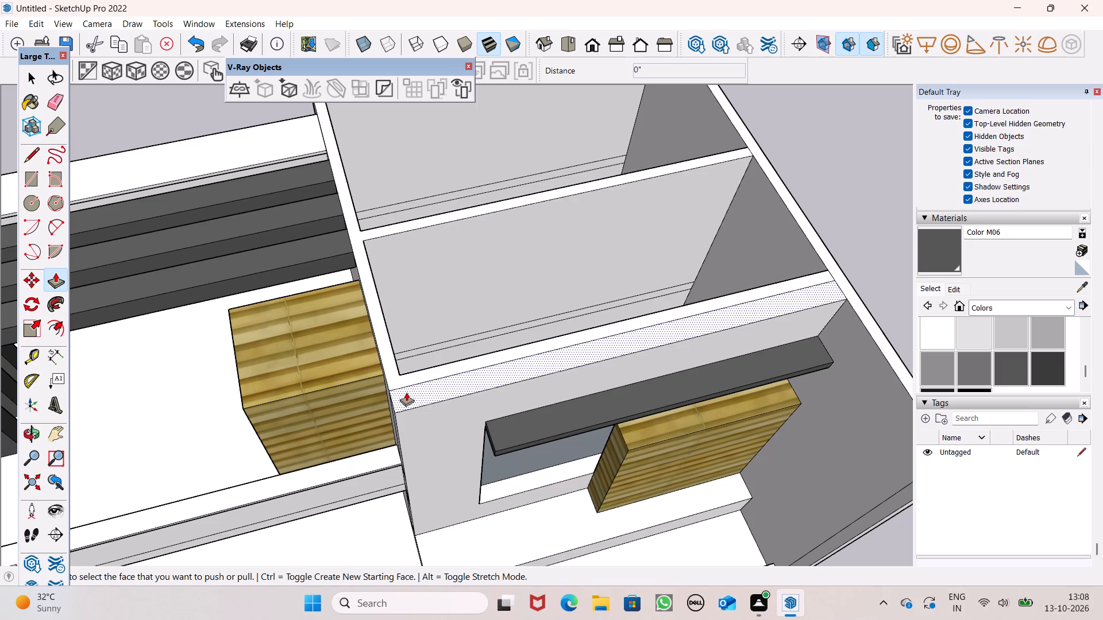
{"action": "left_click", "coordinate": [59, 110]}
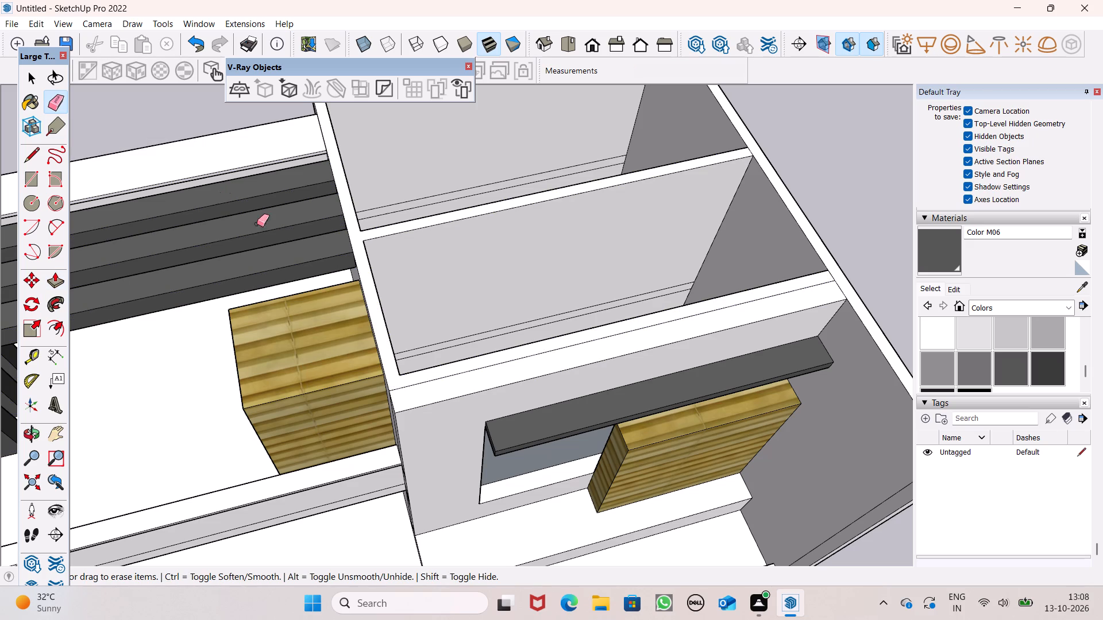
{"action": "left_click", "coordinate": [423, 383]}
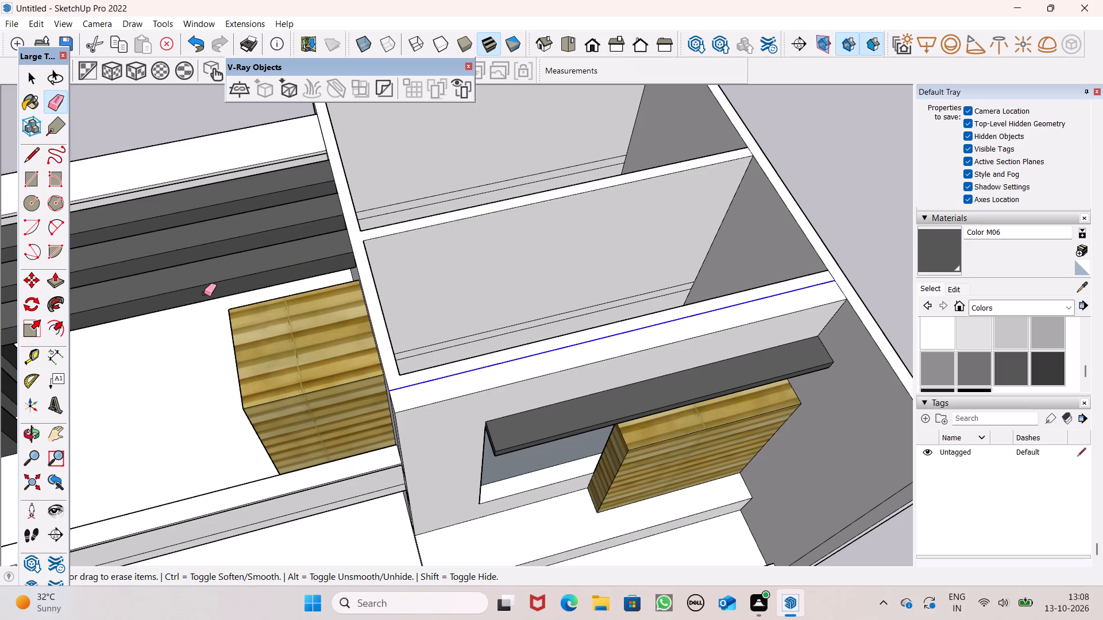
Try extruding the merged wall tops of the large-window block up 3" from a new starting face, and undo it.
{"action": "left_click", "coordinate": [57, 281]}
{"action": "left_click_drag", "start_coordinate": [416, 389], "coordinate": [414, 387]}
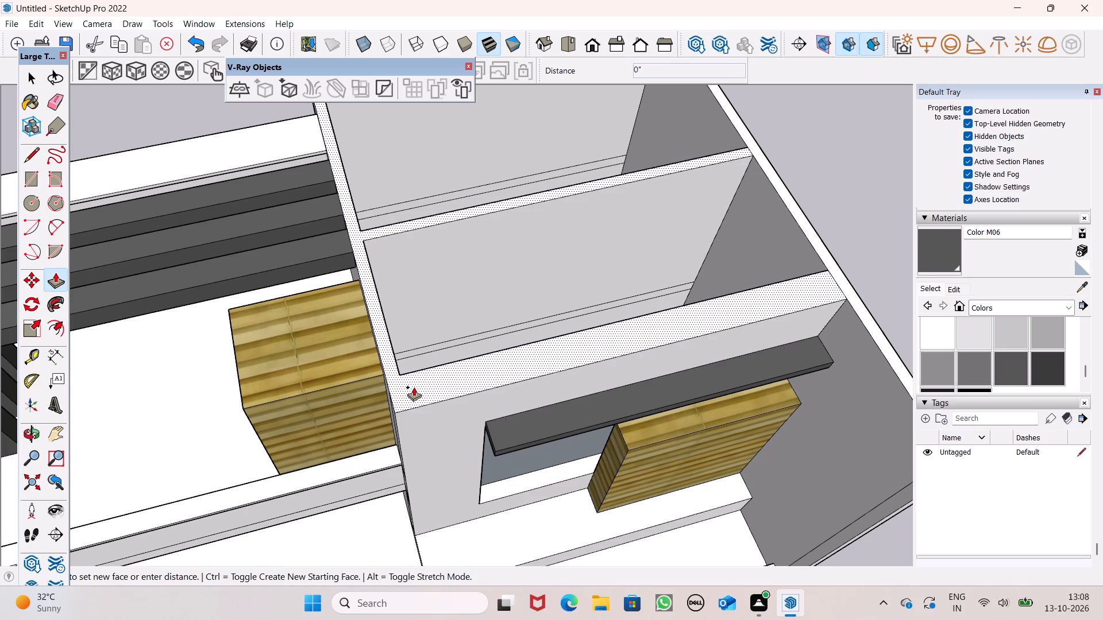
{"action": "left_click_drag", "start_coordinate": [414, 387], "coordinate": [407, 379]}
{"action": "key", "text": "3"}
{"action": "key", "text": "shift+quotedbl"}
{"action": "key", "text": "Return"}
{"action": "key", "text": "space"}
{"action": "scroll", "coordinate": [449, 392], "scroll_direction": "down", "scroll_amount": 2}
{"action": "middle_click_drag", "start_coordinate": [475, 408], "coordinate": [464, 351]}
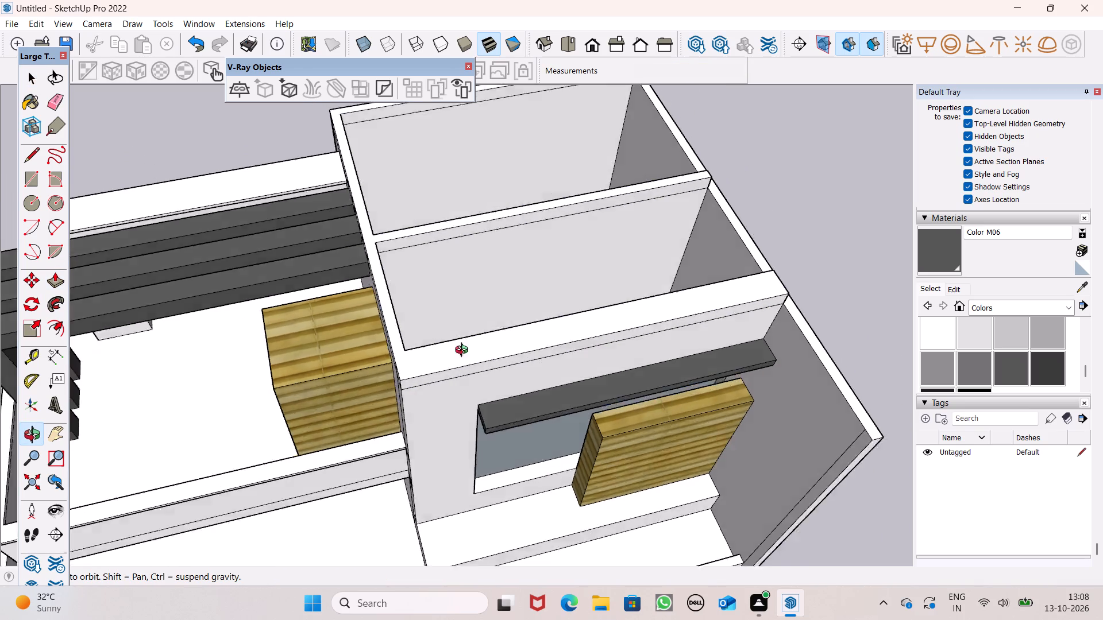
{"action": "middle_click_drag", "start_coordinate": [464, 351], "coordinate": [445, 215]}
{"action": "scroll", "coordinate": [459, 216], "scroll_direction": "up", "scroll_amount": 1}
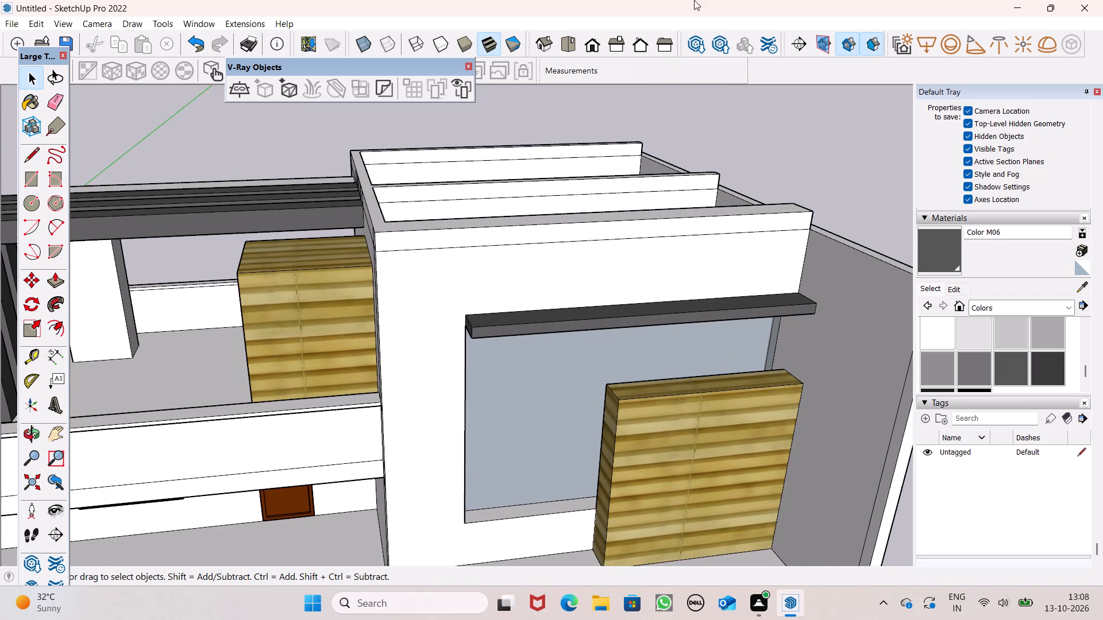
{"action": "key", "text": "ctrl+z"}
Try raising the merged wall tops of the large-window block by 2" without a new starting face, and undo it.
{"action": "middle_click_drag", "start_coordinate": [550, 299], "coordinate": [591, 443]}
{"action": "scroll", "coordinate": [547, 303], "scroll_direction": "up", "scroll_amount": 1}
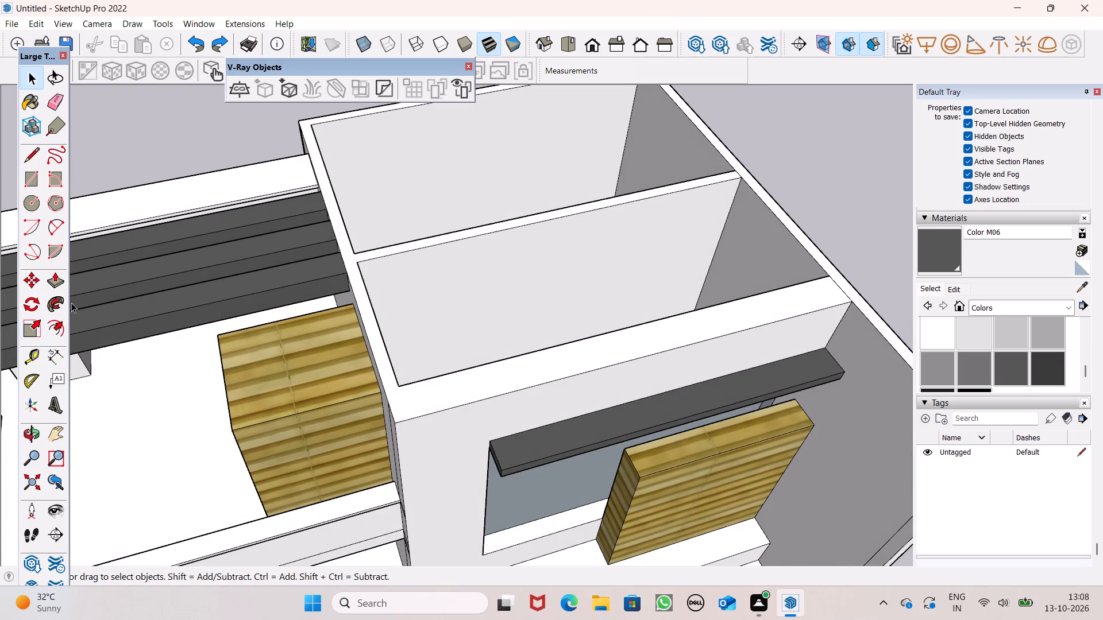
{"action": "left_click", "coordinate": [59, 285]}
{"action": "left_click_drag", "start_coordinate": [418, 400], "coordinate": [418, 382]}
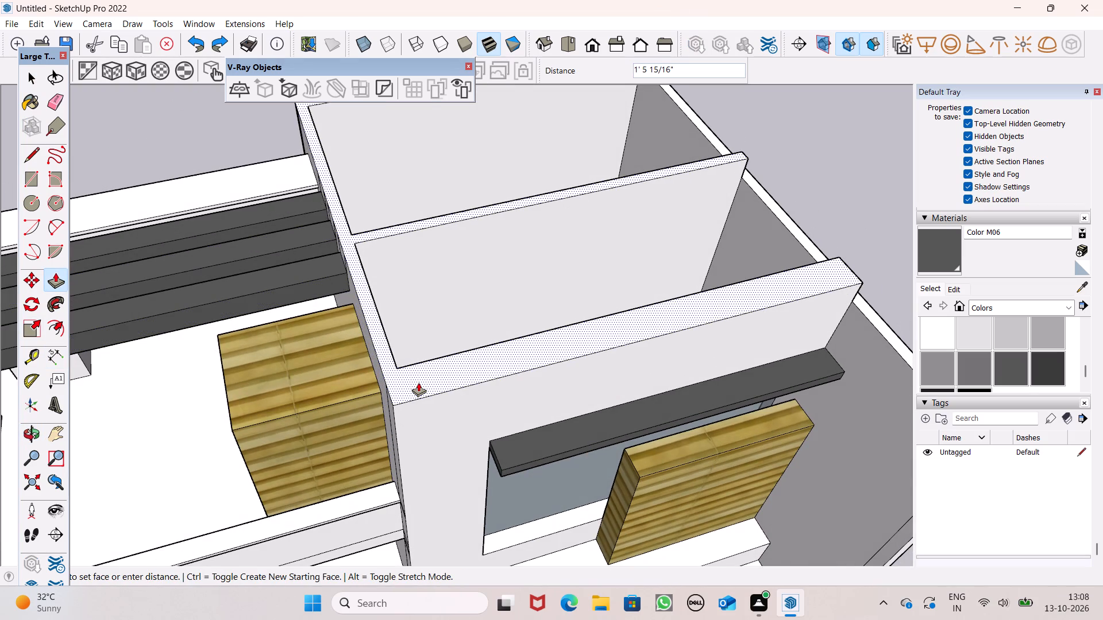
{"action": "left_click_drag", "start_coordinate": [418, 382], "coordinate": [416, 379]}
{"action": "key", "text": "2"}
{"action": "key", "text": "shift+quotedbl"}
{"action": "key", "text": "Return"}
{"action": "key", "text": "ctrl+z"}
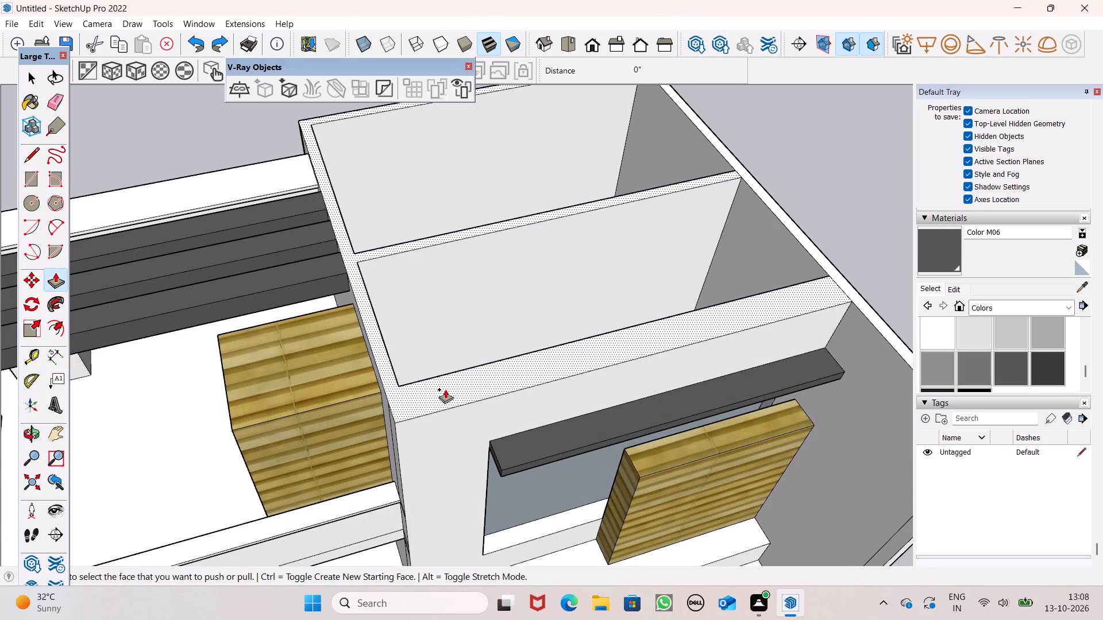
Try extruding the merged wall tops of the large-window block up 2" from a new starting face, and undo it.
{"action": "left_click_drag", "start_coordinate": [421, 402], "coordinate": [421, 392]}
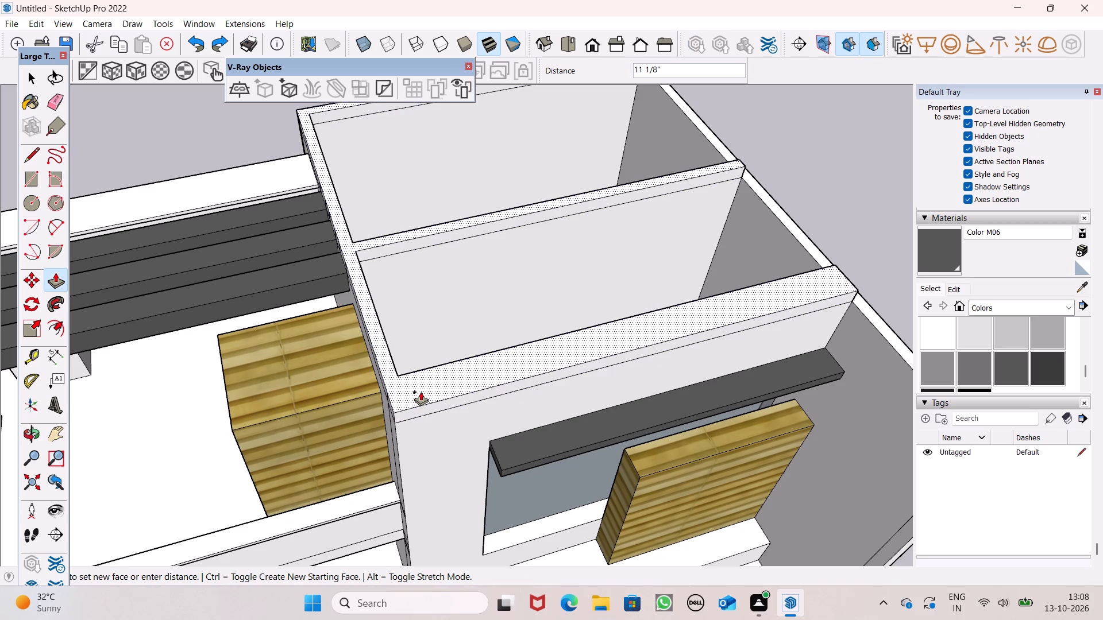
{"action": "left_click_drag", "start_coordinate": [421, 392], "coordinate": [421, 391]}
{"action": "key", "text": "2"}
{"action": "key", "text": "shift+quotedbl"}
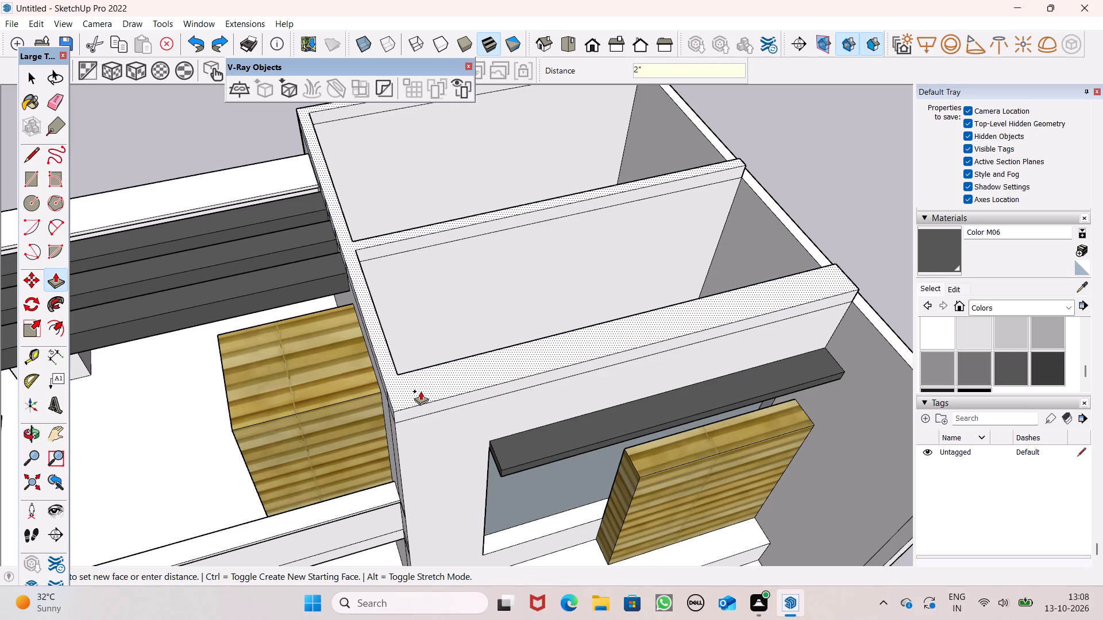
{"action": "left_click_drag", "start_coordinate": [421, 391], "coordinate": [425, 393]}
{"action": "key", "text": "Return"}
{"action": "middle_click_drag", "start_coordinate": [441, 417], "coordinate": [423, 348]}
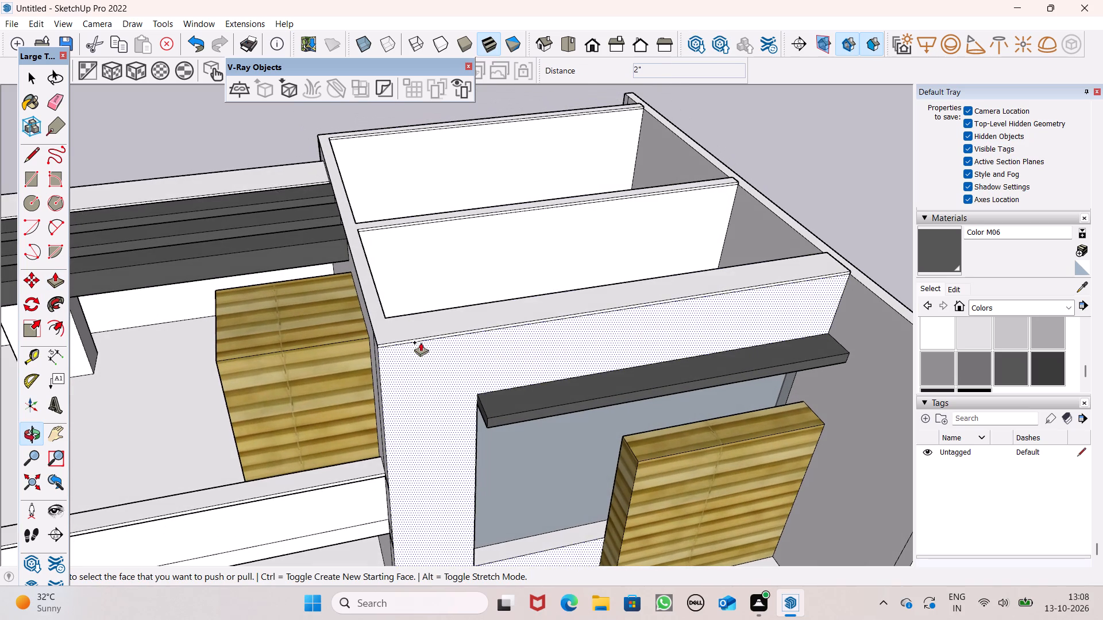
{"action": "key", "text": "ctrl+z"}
Extrude the merged wall tops of the large-window block up 4" from a new starting face.
{"action": "scroll", "coordinate": [402, 328], "scroll_direction": "up", "scroll_amount": 2}
{"action": "left_click_drag", "start_coordinate": [402, 335], "coordinate": [402, 325]}
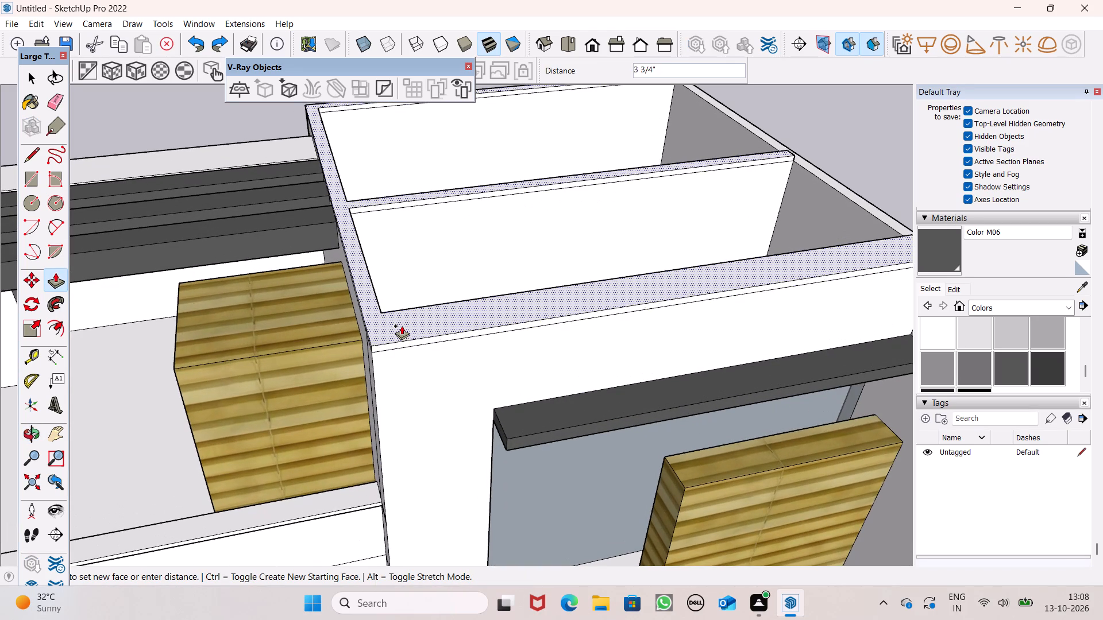
{"action": "left_click_drag", "start_coordinate": [402, 325], "coordinate": [402, 324]}
{"action": "key", "text": "4"}
{"action": "key", "text": "shift+quotedbl"}
{"action": "key", "text": "Return"}
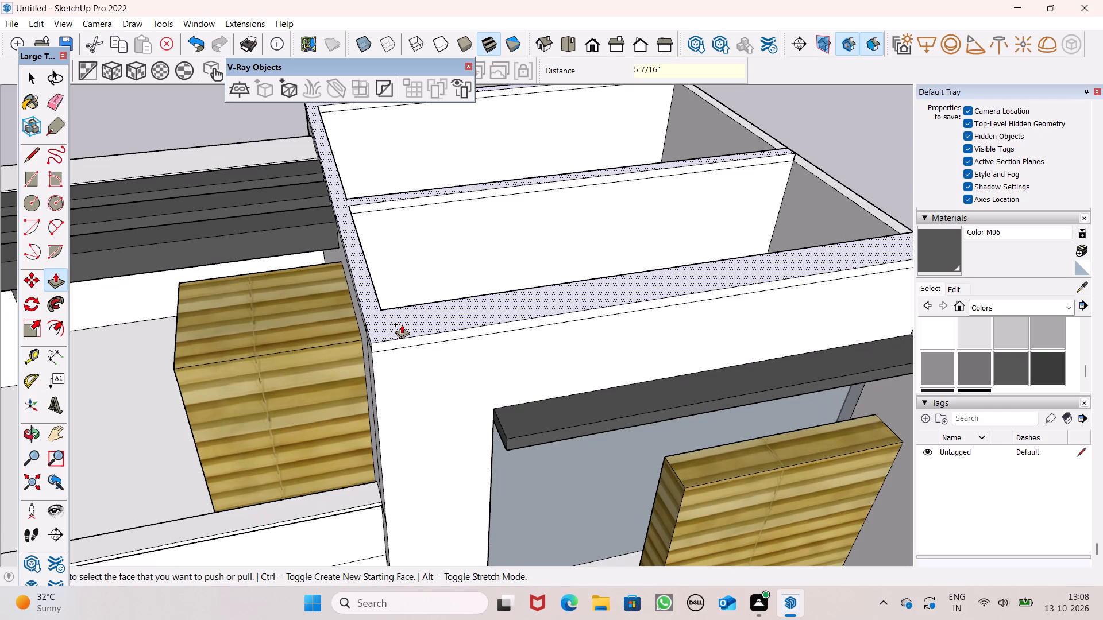
Paint the new parapet band's top, front face and adjoining pergola-side corner faces with Color M06.
{"action": "left_click", "coordinate": [928, 255]}
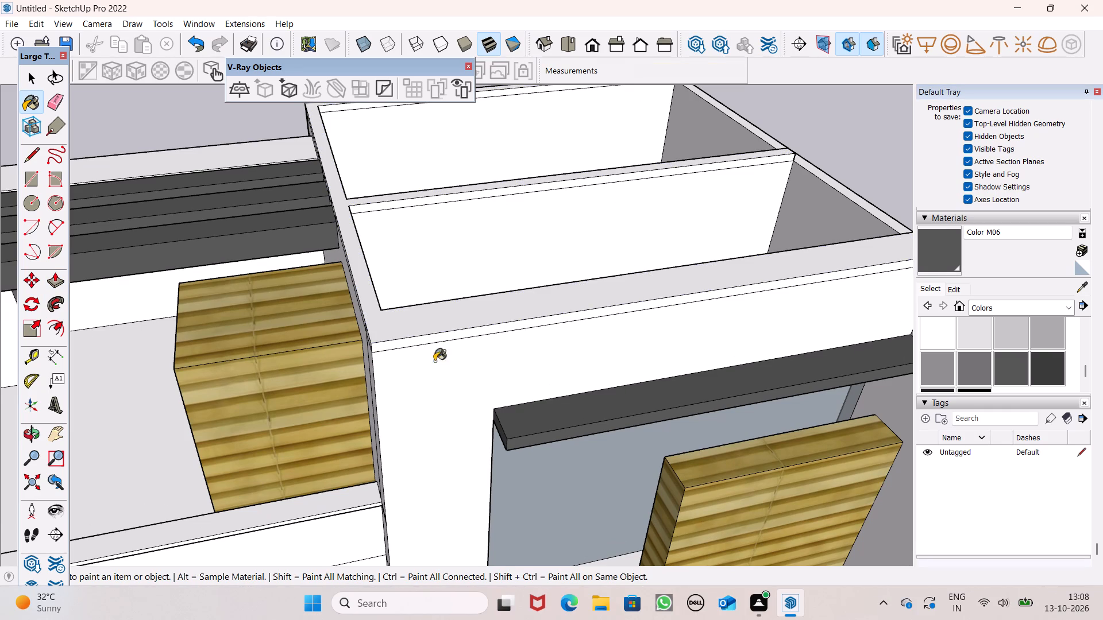
{"action": "scroll", "coordinate": [308, 363], "scroll_direction": "up", "scroll_amount": 8}
{"action": "scroll", "coordinate": [452, 334], "scroll_direction": "down", "scroll_amount": 1}
{"action": "scroll", "coordinate": [438, 324], "scroll_direction": "up", "scroll_amount": 2}
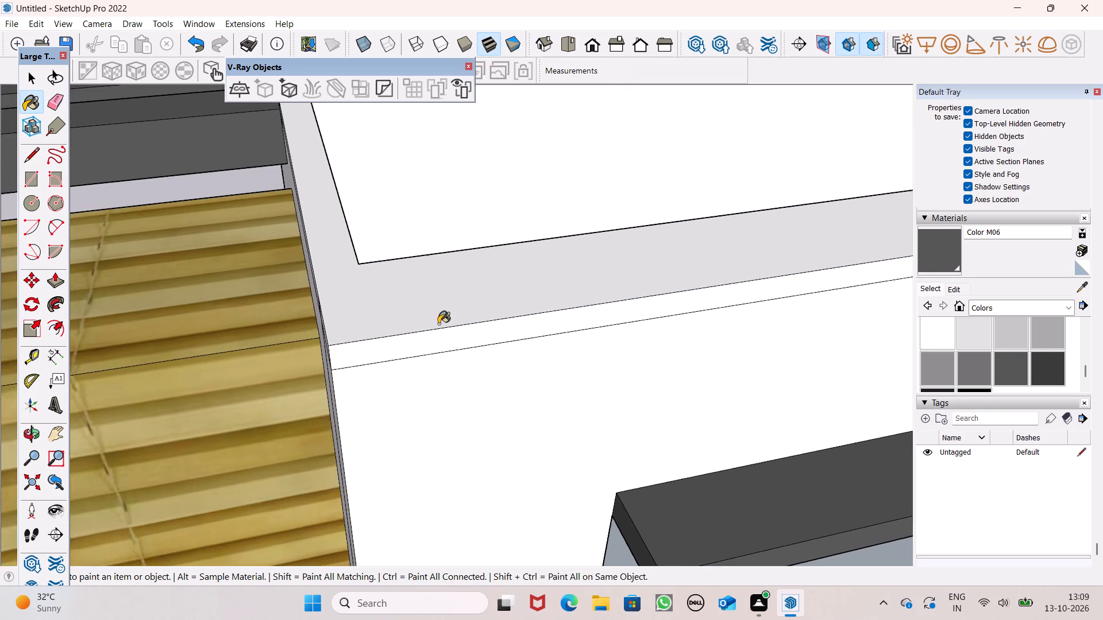
{"action": "scroll", "coordinate": [438, 324], "scroll_direction": "down", "scroll_amount": 1}
{"action": "scroll", "coordinate": [438, 324], "scroll_direction": "up", "scroll_amount": 4}
{"action": "left_click", "coordinate": [433, 299]}
{"action": "left_click", "coordinate": [452, 341]}
{"action": "middle_click_drag", "start_coordinate": [466, 336], "coordinate": [608, 274]}
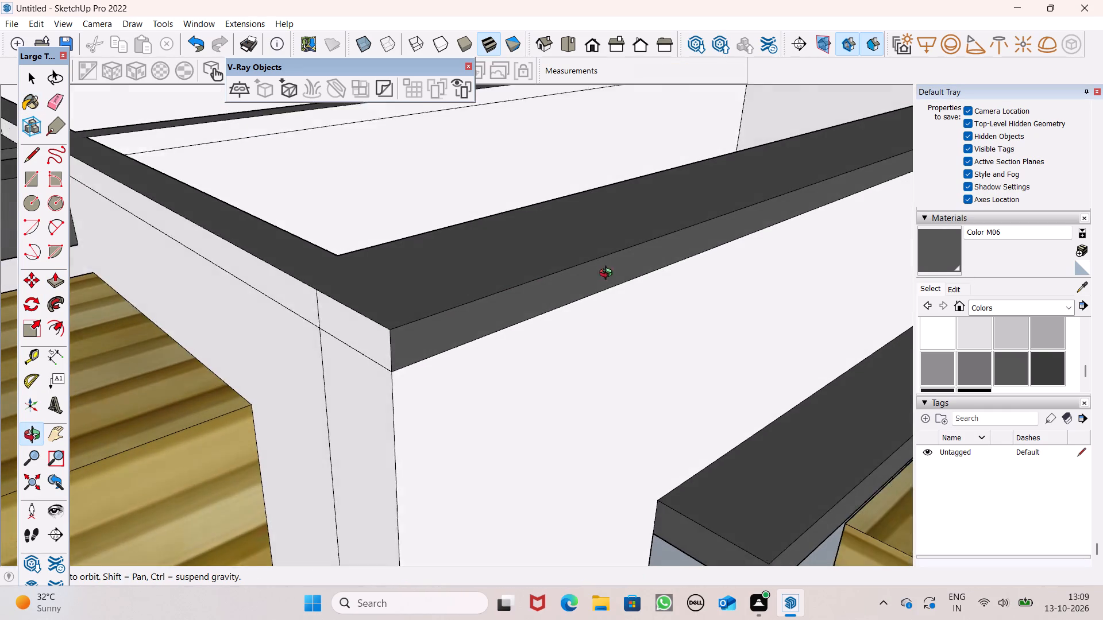
{"action": "middle_click_drag", "start_coordinate": [608, 274], "coordinate": [619, 269]}
{"action": "left_click", "coordinate": [364, 336]}
{"action": "left_click", "coordinate": [322, 313]}
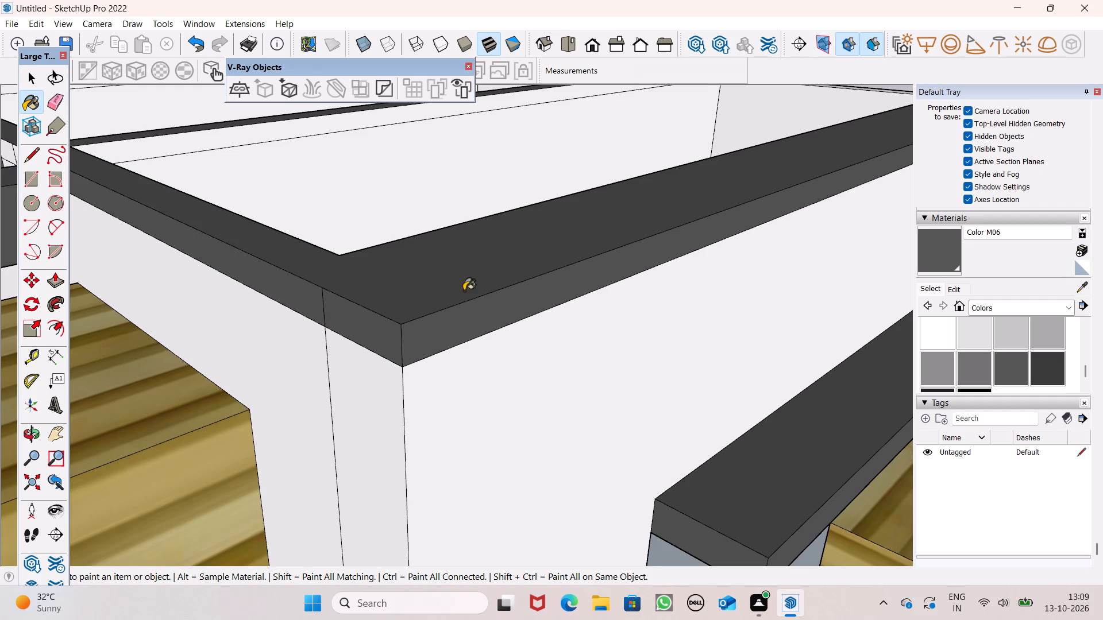
Erase the short vertical edges dividing the parapet band's pergola-side face between its outer corner and the last pergola beam.
{"action": "scroll", "coordinate": [468, 301], "scroll_direction": "down", "scroll_amount": 4}
{"action": "scroll", "coordinate": [411, 273], "scroll_direction": "down", "scroll_amount": 6}
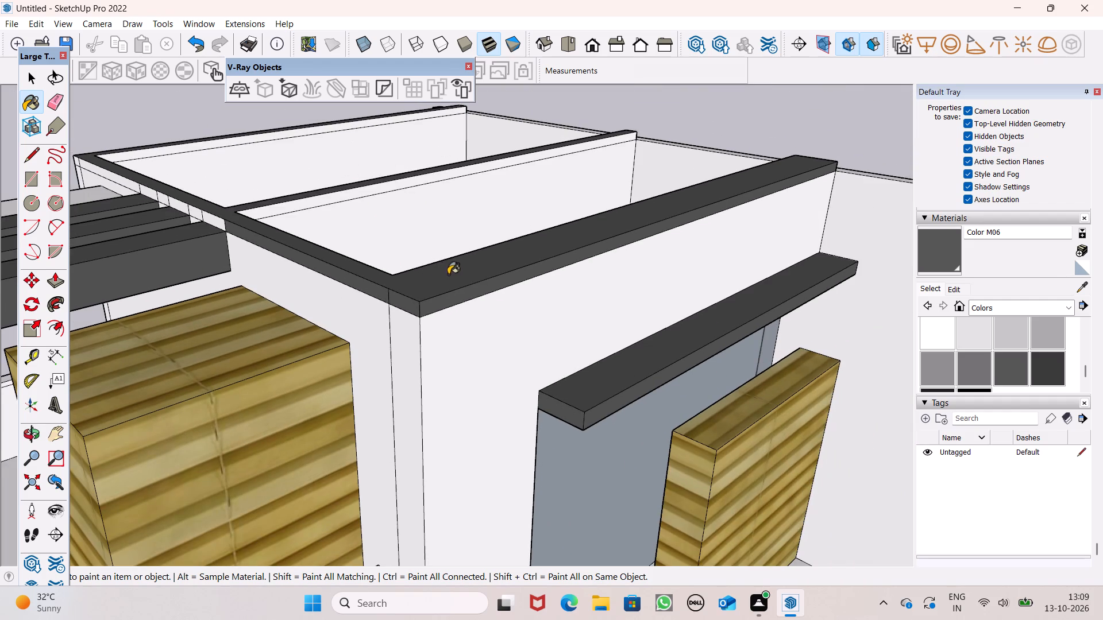
{"action": "middle_click_drag", "start_coordinate": [450, 278], "coordinate": [765, 249]}
{"action": "scroll", "coordinate": [510, 285], "scroll_direction": "down", "scroll_amount": 6}
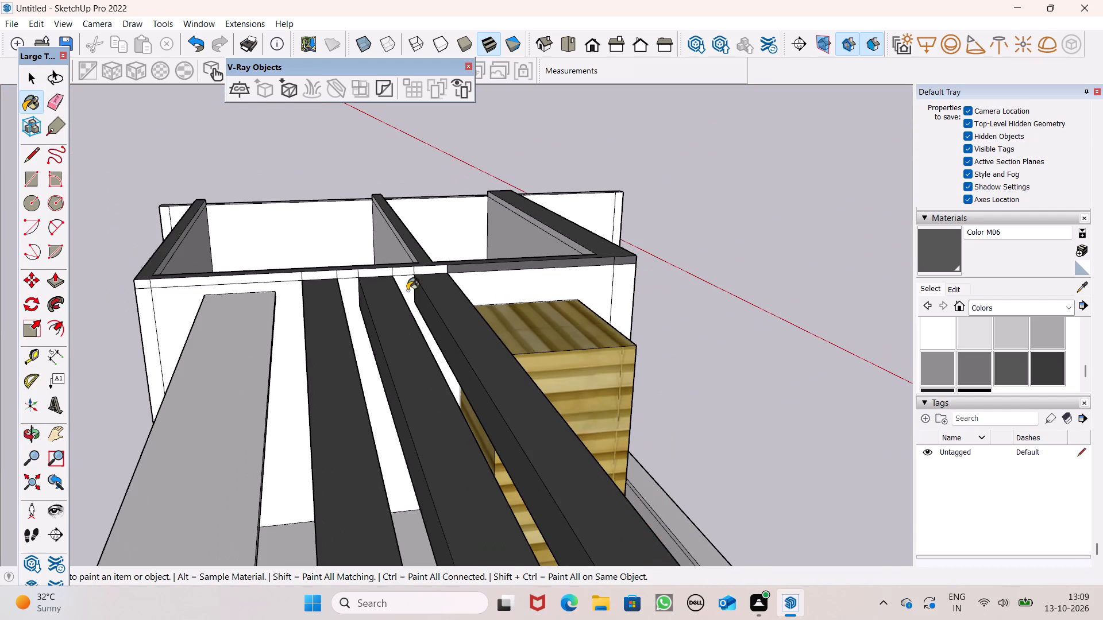
{"action": "left_click", "coordinate": [53, 106]}
{"action": "scroll", "coordinate": [149, 206], "scroll_direction": "up", "scroll_amount": 4}
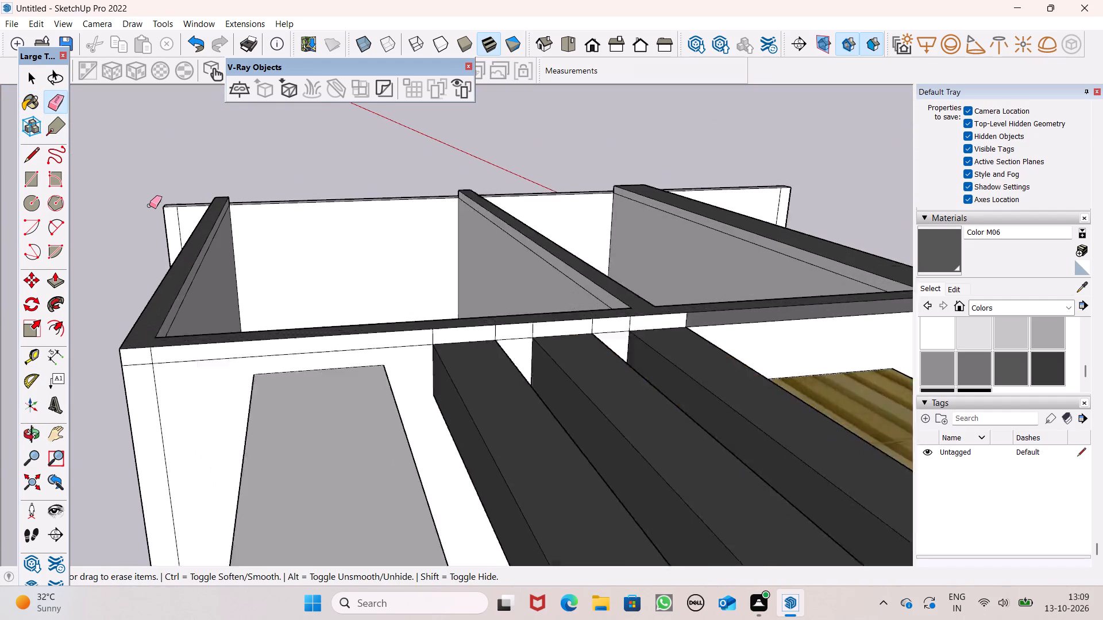
{"action": "scroll", "coordinate": [149, 206], "scroll_direction": "up", "scroll_amount": 1}
{"action": "scroll", "coordinate": [150, 206], "scroll_direction": "down", "scroll_amount": 1}
{"action": "scroll", "coordinate": [150, 206], "scroll_direction": "up", "scroll_amount": 1}
{"action": "scroll", "coordinate": [385, 323], "scroll_direction": "down", "scroll_amount": 1}
{"action": "scroll", "coordinate": [163, 390], "scroll_direction": "up", "scroll_amount": 6}
{"action": "left_click_drag", "start_coordinate": [225, 361], "coordinate": [236, 356]}
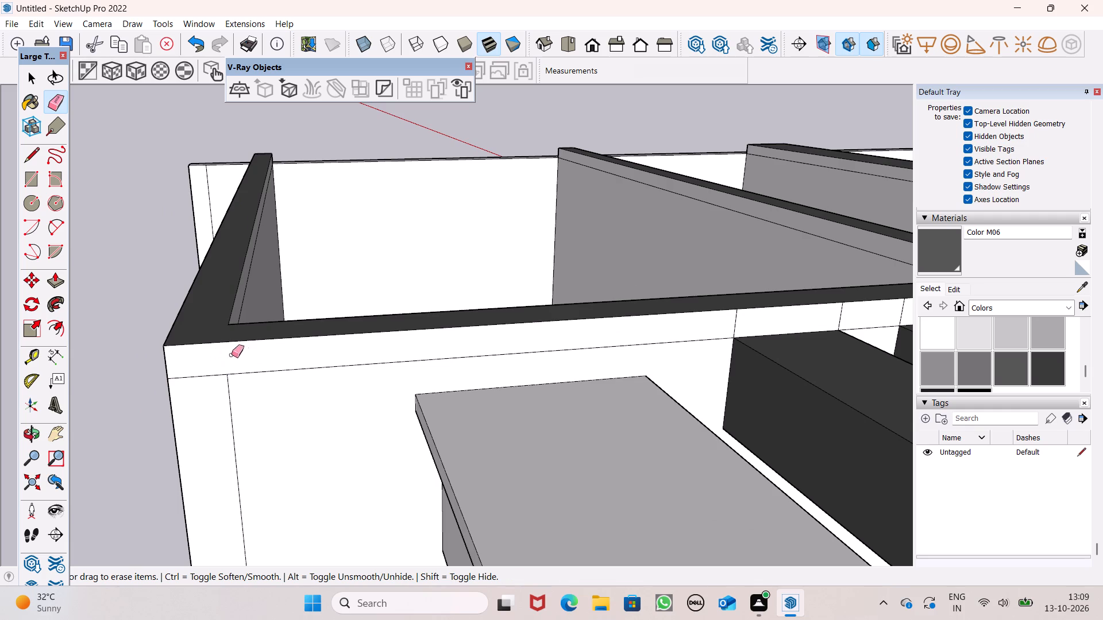
{"action": "scroll", "coordinate": [160, 335], "scroll_direction": "down", "scroll_amount": 6}
{"action": "scroll", "coordinate": [436, 304], "scroll_direction": "up", "scroll_amount": 6}
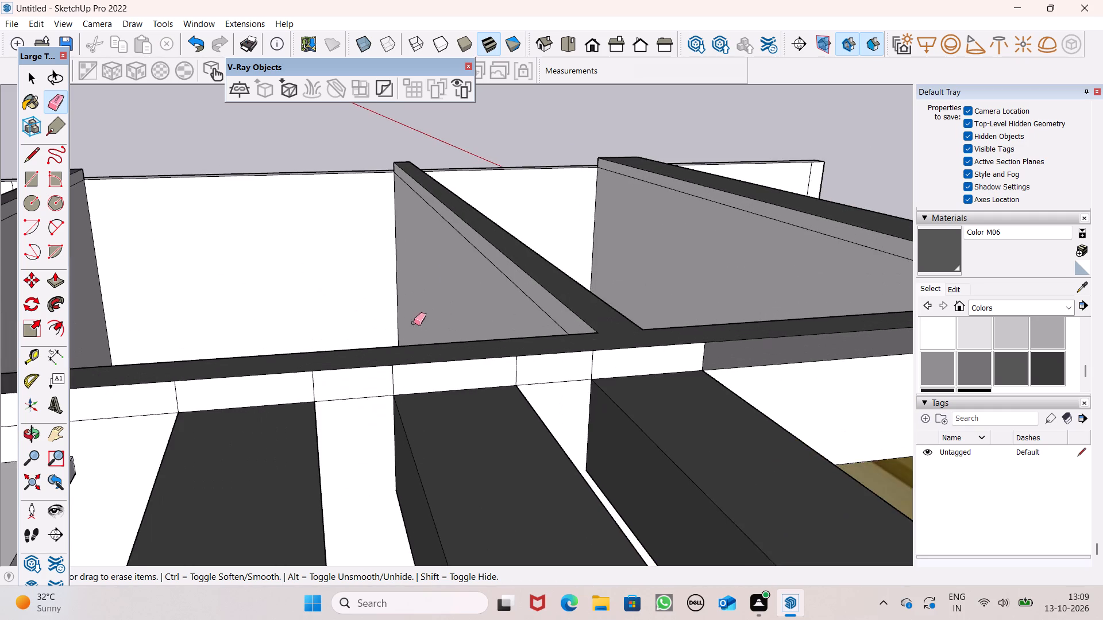
{"action": "scroll", "coordinate": [170, 374], "scroll_direction": "up", "scroll_amount": 4}
{"action": "left_click_drag", "start_coordinate": [180, 393], "coordinate": [204, 400]}
{"action": "left_click_drag", "start_coordinate": [402, 385], "coordinate": [387, 387]}
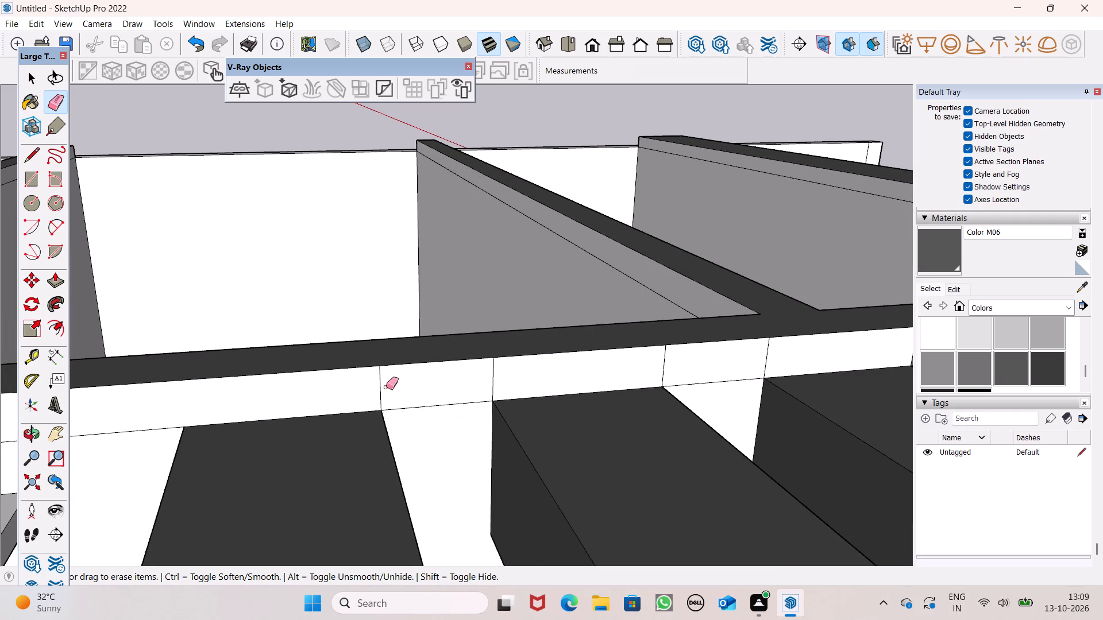
{"action": "left_click", "coordinate": [382, 387]}
{"action": "left_click_drag", "start_coordinate": [487, 382], "coordinate": [509, 377]}
{"action": "left_click_drag", "start_coordinate": [666, 357], "coordinate": [675, 362]}
{"action": "left_click_drag", "start_coordinate": [766, 359], "coordinate": [761, 362]}
Paint the merged pergola-side face of the parapet band with Color M06.
{"action": "left_click", "coordinate": [932, 260]}
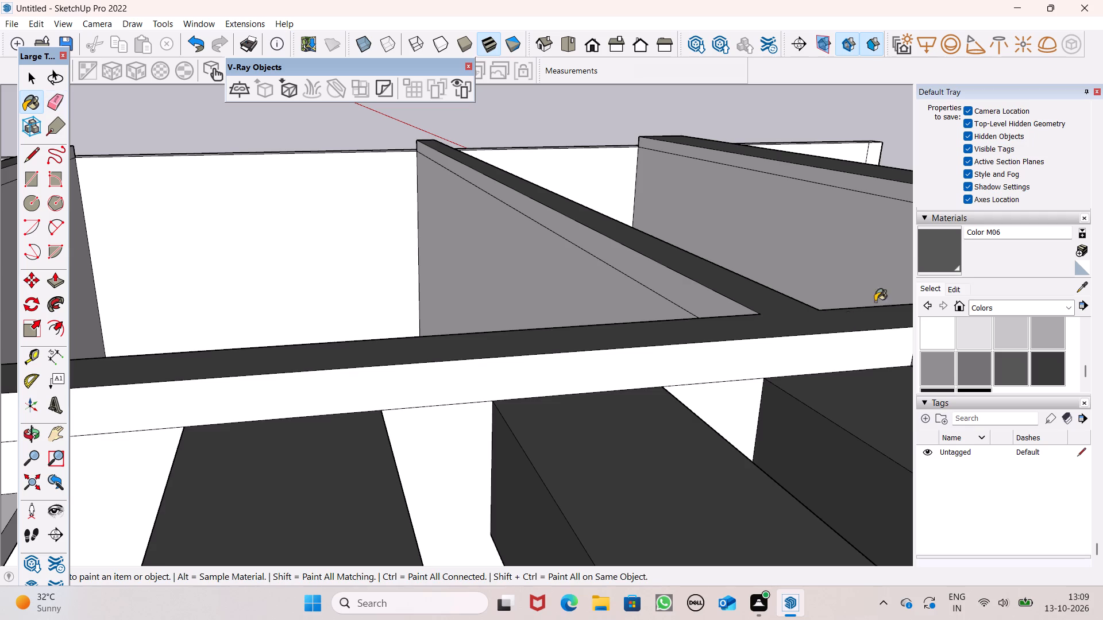
{"action": "left_click", "coordinate": [807, 347]}
Erase the remaining vertical edge between the two dark faces of the parapet band above the last pergola beam.
{"action": "scroll", "coordinate": [574, 240], "scroll_direction": "down", "scroll_amount": 9}
{"action": "scroll", "coordinate": [613, 277], "scroll_direction": "up", "scroll_amount": 5}
{"action": "left_click_drag", "start_coordinate": [53, 110], "coordinate": [97, 133]}
{"action": "scroll", "coordinate": [560, 325], "scroll_direction": "down", "scroll_amount": 5}
{"action": "scroll", "coordinate": [615, 274], "scroll_direction": "up", "scroll_amount": 4}
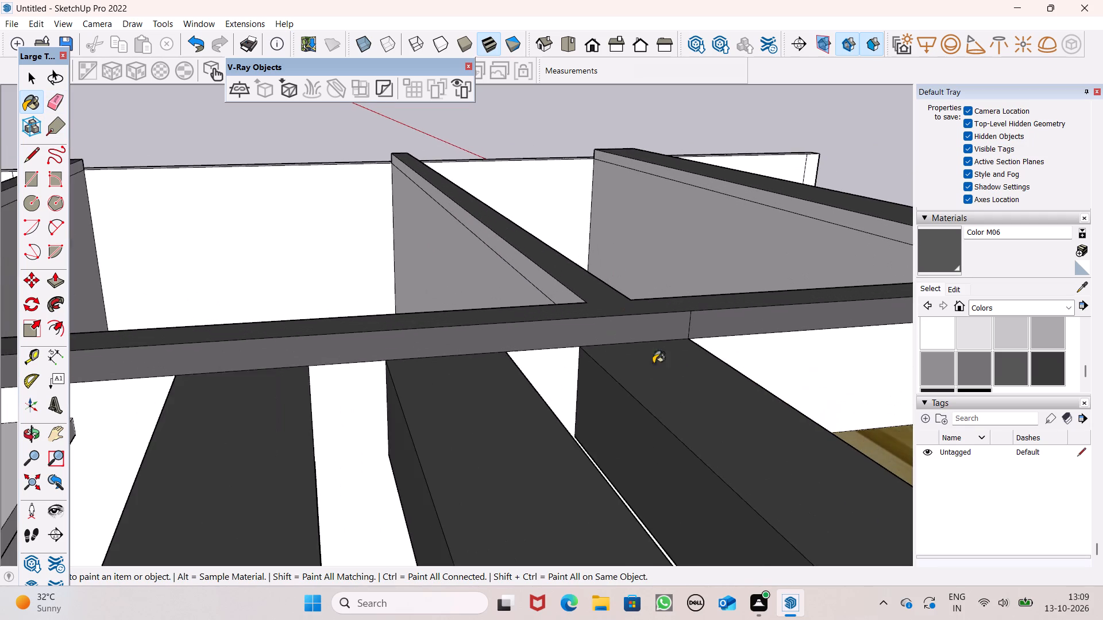
{"action": "scroll", "coordinate": [741, 399], "scroll_direction": "up", "scroll_amount": 5}
{"action": "left_click", "coordinate": [682, 330]}
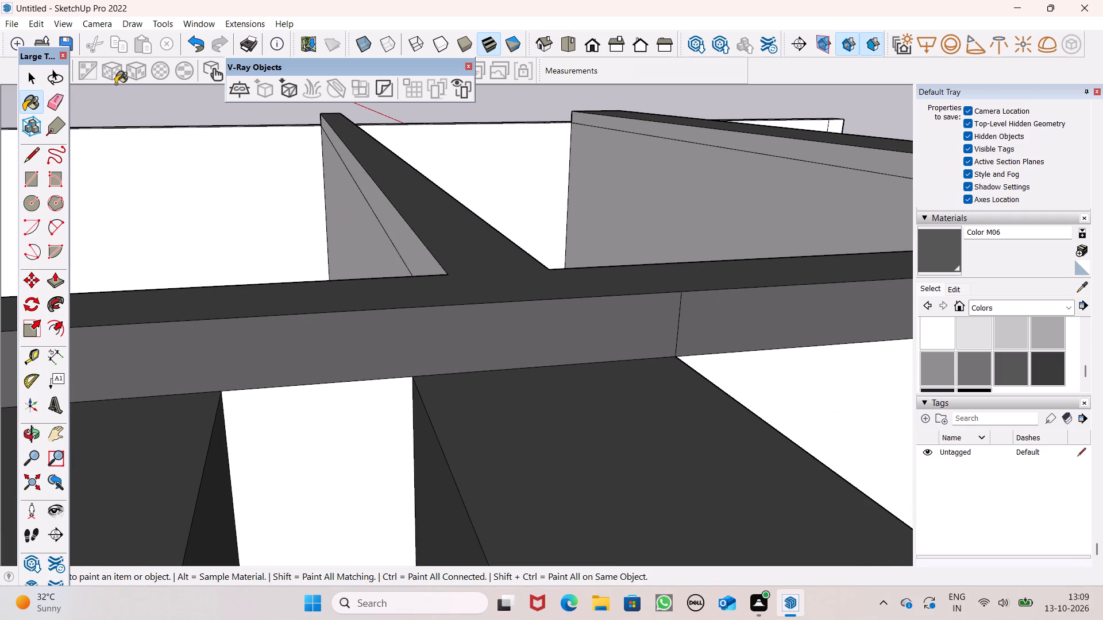
{"action": "left_click", "coordinate": [54, 107]}
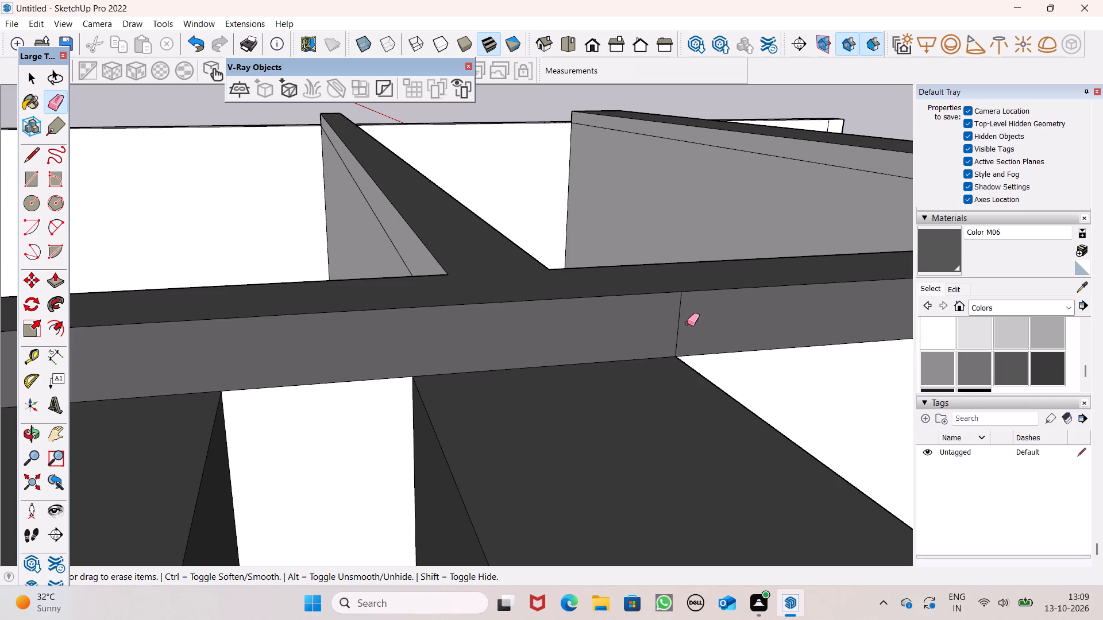
{"action": "left_click_drag", "start_coordinate": [687, 323], "coordinate": [676, 329]}
Paint the rear outer face of the large-window block's parapet band with Color M06.
{"action": "scroll", "coordinate": [537, 215], "scroll_direction": "down", "scroll_amount": 11}
{"action": "middle_click_drag", "start_coordinate": [400, 235], "coordinate": [515, 232]}
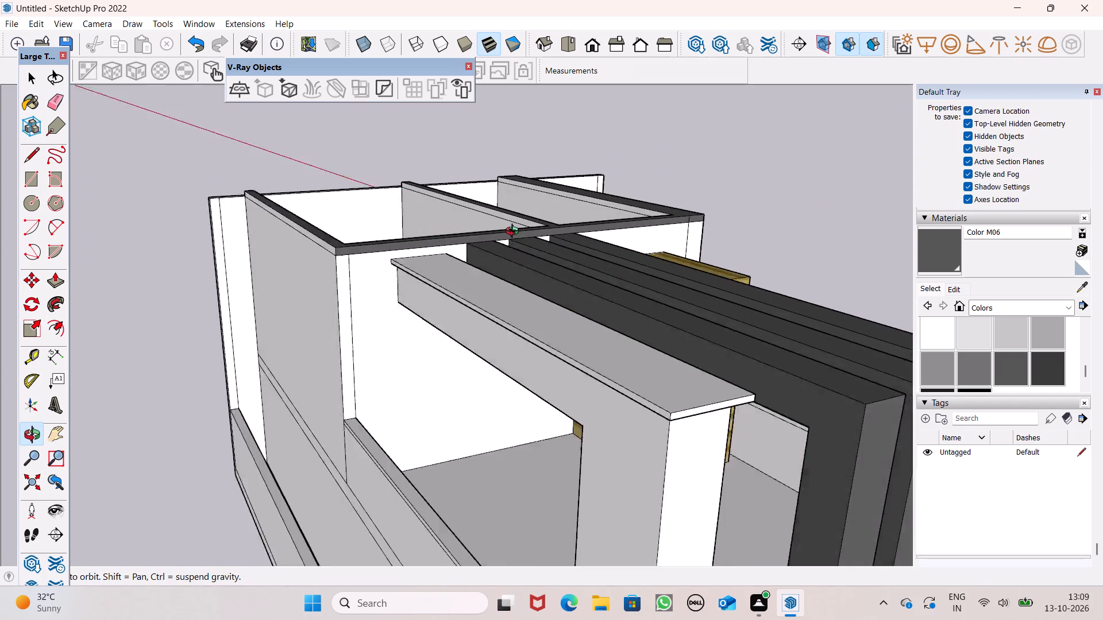
{"action": "middle_click_drag", "start_coordinate": [515, 232], "coordinate": [570, 239]}
{"action": "left_click", "coordinate": [917, 256]}
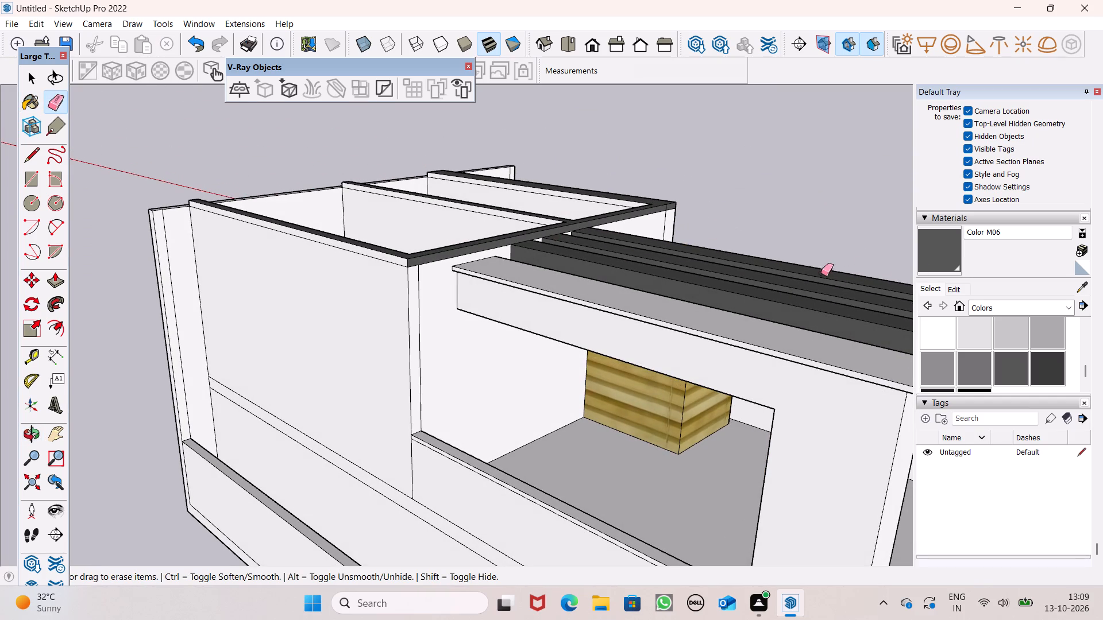
{"action": "left_click", "coordinate": [953, 258]}
{"action": "scroll", "coordinate": [379, 253], "scroll_direction": "up", "scroll_amount": 4}
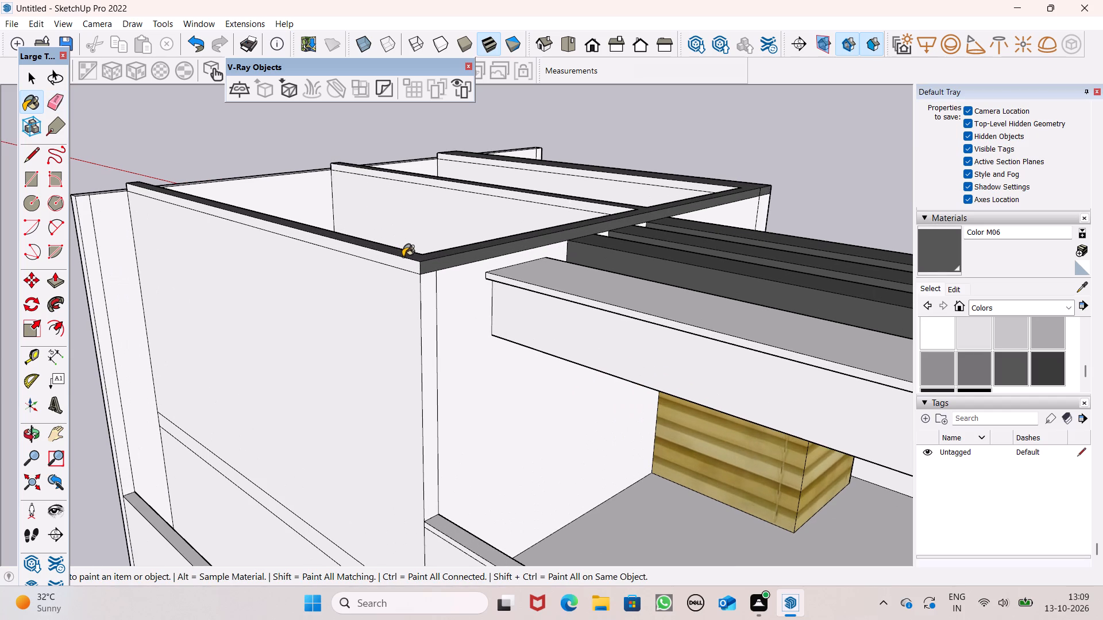
{"action": "left_click", "coordinate": [401, 262]}
Examine the painted parapet band and the whole building from the rear, the pergola end, above and the front.
{"action": "scroll", "coordinate": [446, 221], "scroll_direction": "down", "scroll_amount": 7}
{"action": "middle_click_drag", "start_coordinate": [560, 312], "coordinate": [449, 413]}
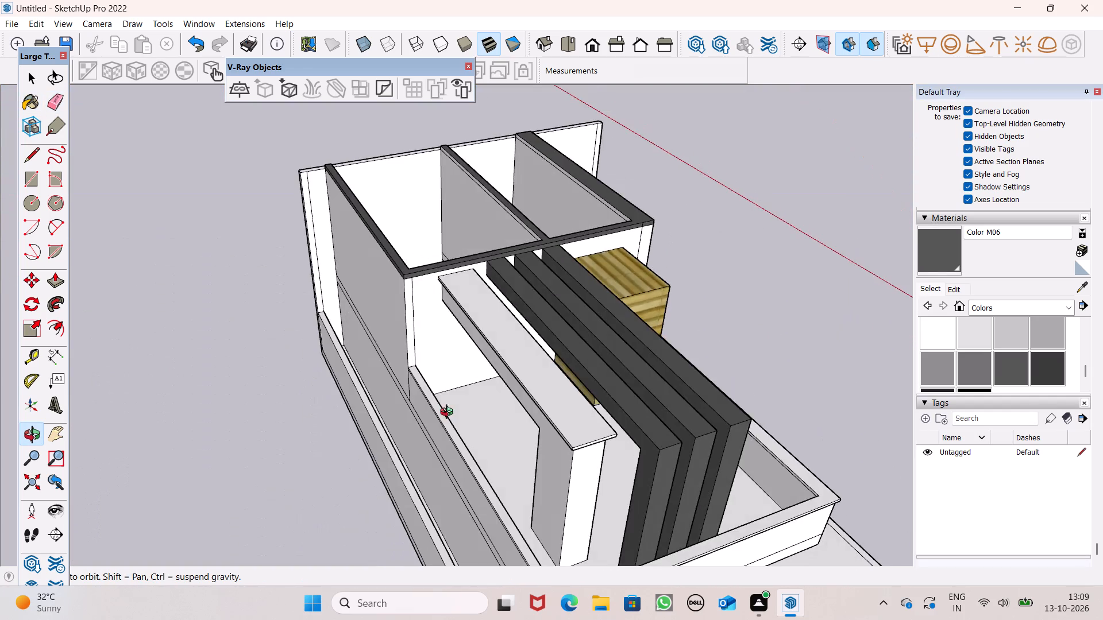
{"action": "middle_click_drag", "start_coordinate": [449, 413], "coordinate": [270, 349]}
{"action": "scroll", "coordinate": [271, 349], "scroll_direction": "up", "scroll_amount": 1}
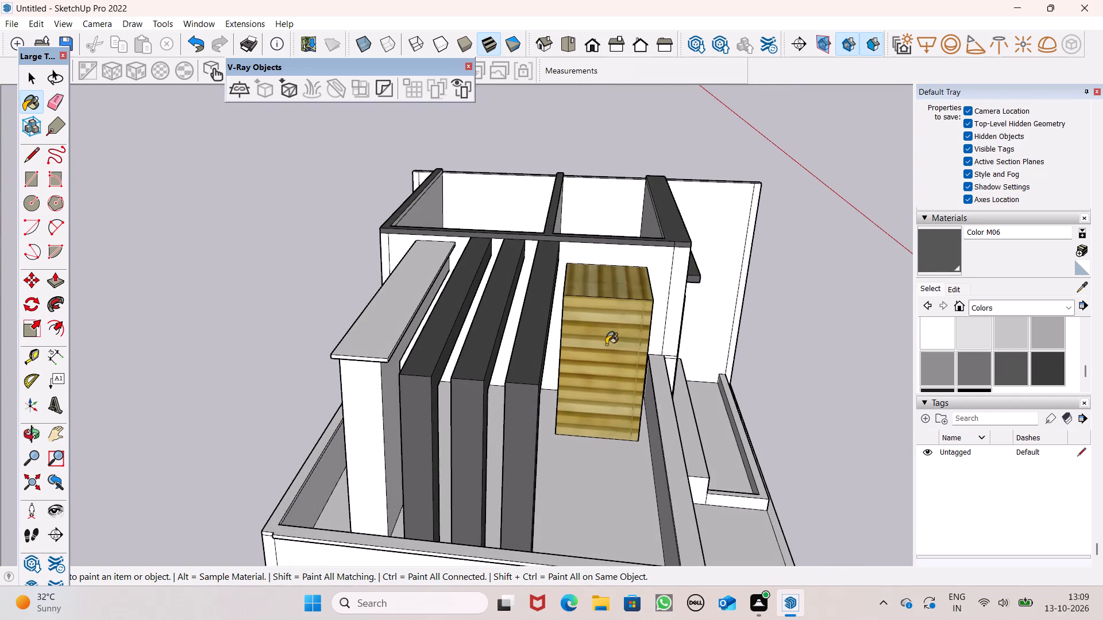
{"action": "scroll", "coordinate": [606, 344], "scroll_direction": "down", "scroll_amount": 1}
{"action": "middle_click_drag", "start_coordinate": [606, 369], "coordinate": [335, 277]}
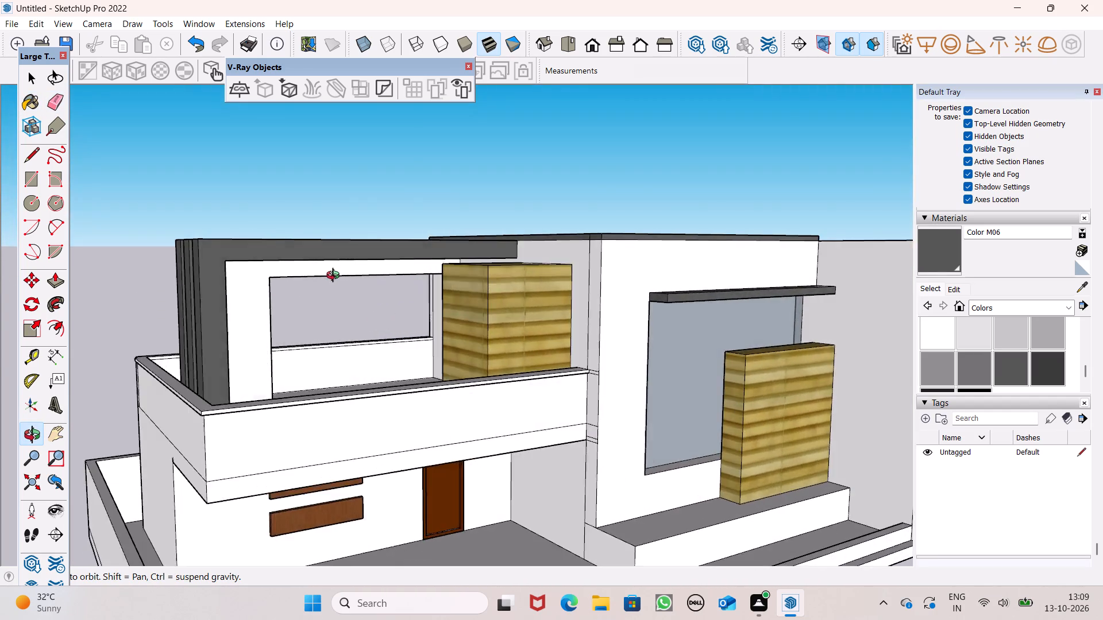
{"action": "middle_click_drag", "start_coordinate": [335, 277], "coordinate": [325, 243]}
{"action": "scroll", "coordinate": [461, 327], "scroll_direction": "down", "scroll_amount": 1}
{"action": "scroll", "coordinate": [464, 332], "scroll_direction": "up", "scroll_amount": 1}
{"action": "scroll", "coordinate": [480, 348], "scroll_direction": "down", "scroll_amount": 4}
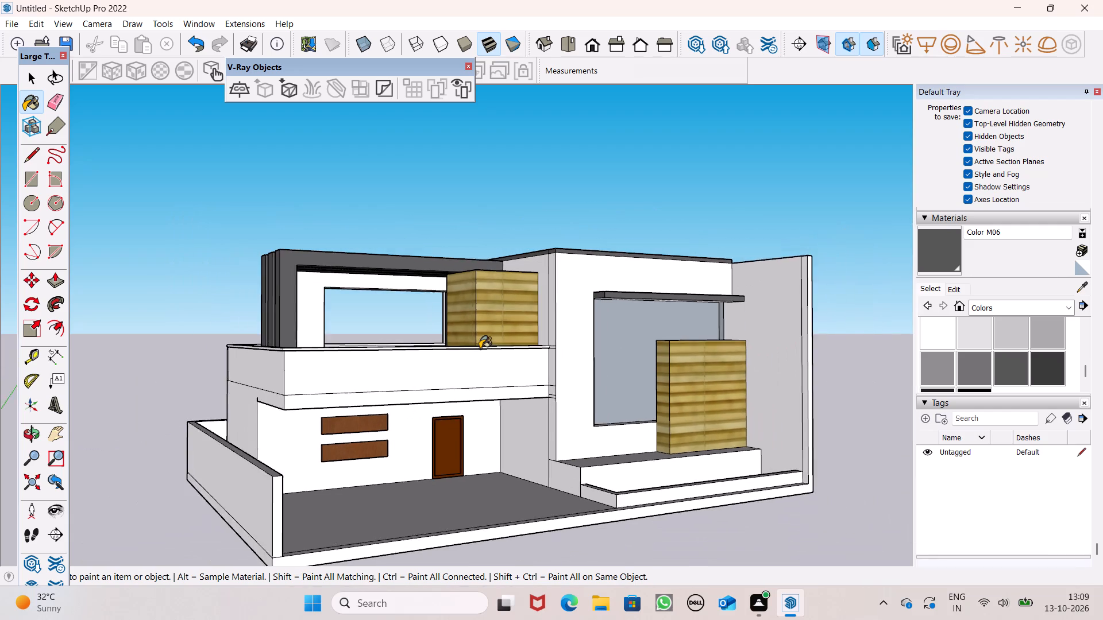
{"action": "scroll", "coordinate": [480, 348], "scroll_direction": "up", "scroll_amount": 1}
{"action": "scroll", "coordinate": [380, 332], "scroll_direction": "down", "scroll_amount": 6}
{"action": "middle_click_drag", "start_coordinate": [434, 382], "coordinate": [759, 528]}
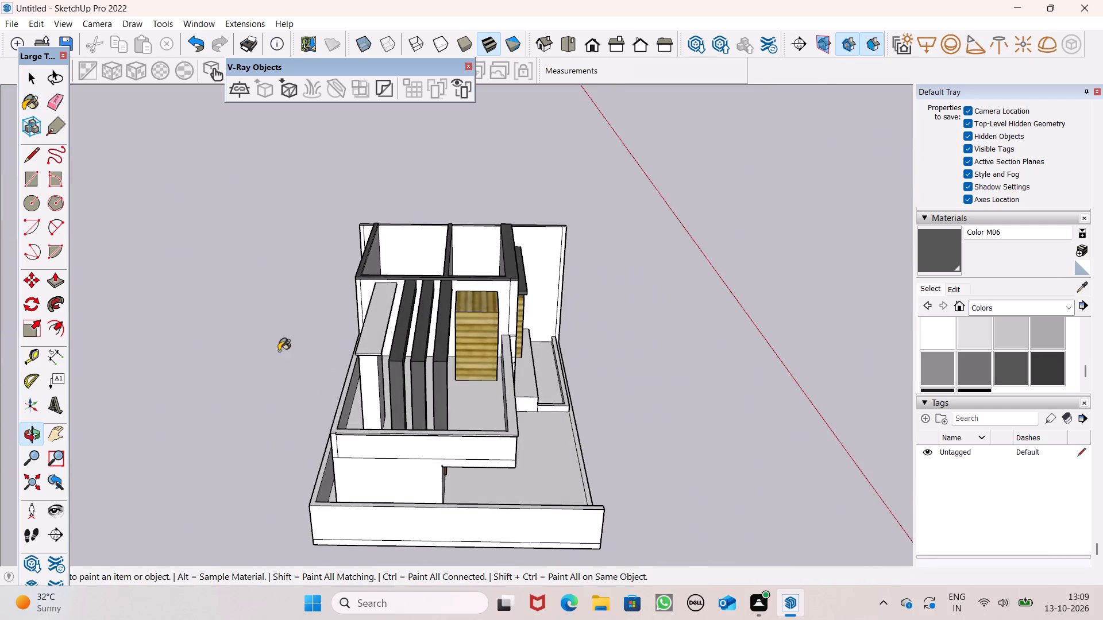
{"action": "scroll", "coordinate": [271, 346], "scroll_direction": "up", "scroll_amount": 1}
{"action": "middle_click_drag", "start_coordinate": [272, 344], "coordinate": [0, 253]}
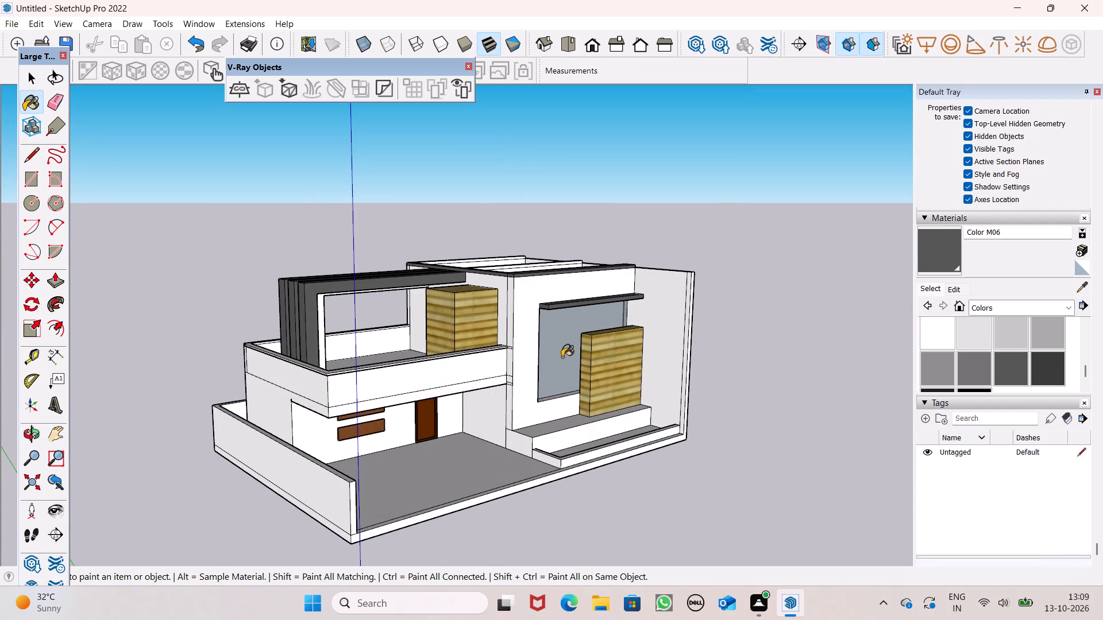
{"action": "scroll", "coordinate": [400, 377], "scroll_direction": "up", "scroll_amount": 1}
{"action": "scroll", "coordinate": [426, 346], "scroll_direction": "down", "scroll_amount": 1}
{"action": "middle_click_drag", "start_coordinate": [585, 441], "coordinate": [411, 425]}
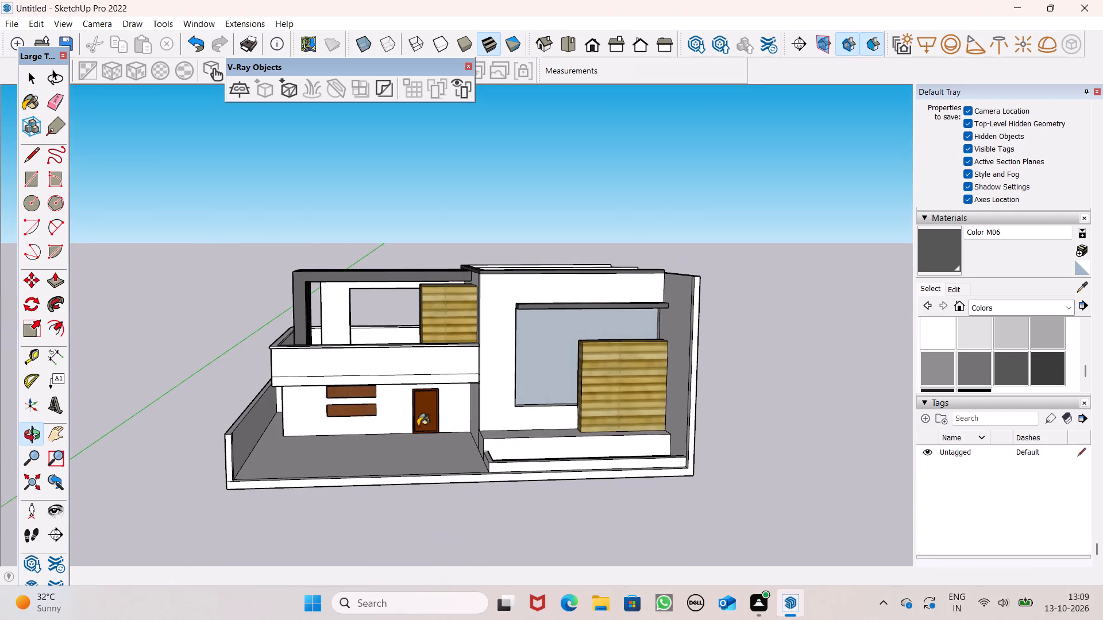
Paint the outer front, end and rear faces of the terrace parapet with Translucent Glass Gray from Glass and Mirrors.
{"action": "left_click", "coordinate": [1070, 308]}
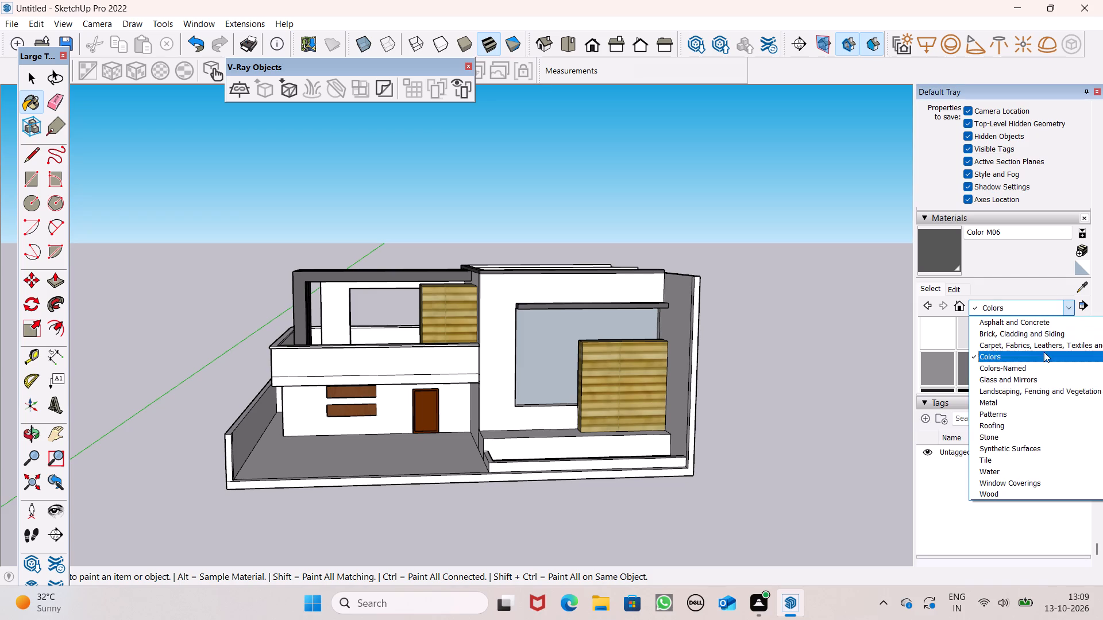
{"action": "left_click", "coordinate": [1034, 377]}
{"action": "left_click", "coordinate": [1038, 378]}
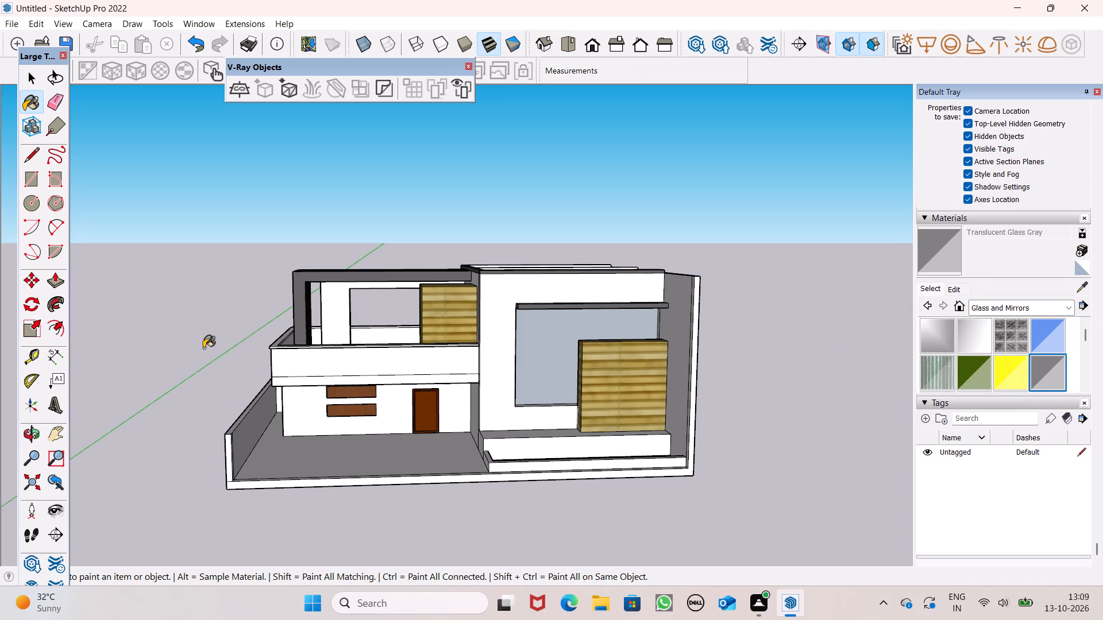
{"action": "scroll", "coordinate": [200, 348], "scroll_direction": "up", "scroll_amount": 4}
{"action": "left_click", "coordinate": [447, 371]}
{"action": "middle_click_drag", "start_coordinate": [439, 370], "coordinate": [881, 398]}
{"action": "scroll", "coordinate": [881, 398], "scroll_direction": "up", "scroll_amount": 1}
{"action": "left_click", "coordinate": [484, 395]}
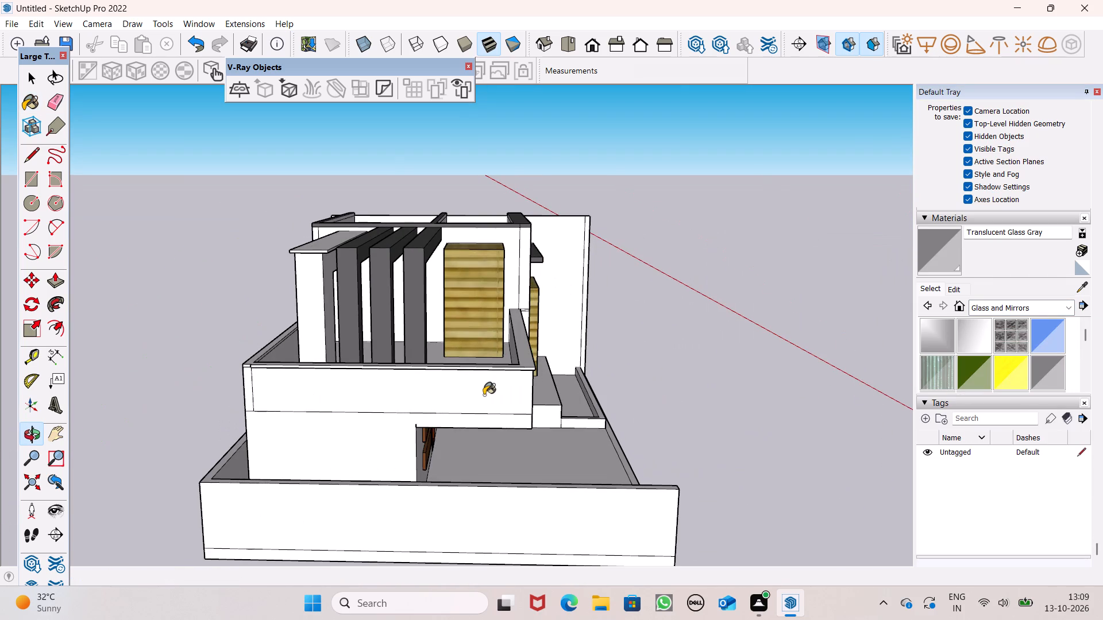
{"action": "middle_click_drag", "start_coordinate": [469, 392], "coordinate": [827, 411]}
{"action": "left_click", "coordinate": [566, 401]}
Paint the inner faces of the terrace parapet with Translucent Glass Gray.
{"action": "scroll", "coordinate": [628, 389], "scroll_direction": "up", "scroll_amount": 1}
{"action": "middle_click_drag", "start_coordinate": [631, 389], "coordinate": [690, 495]}
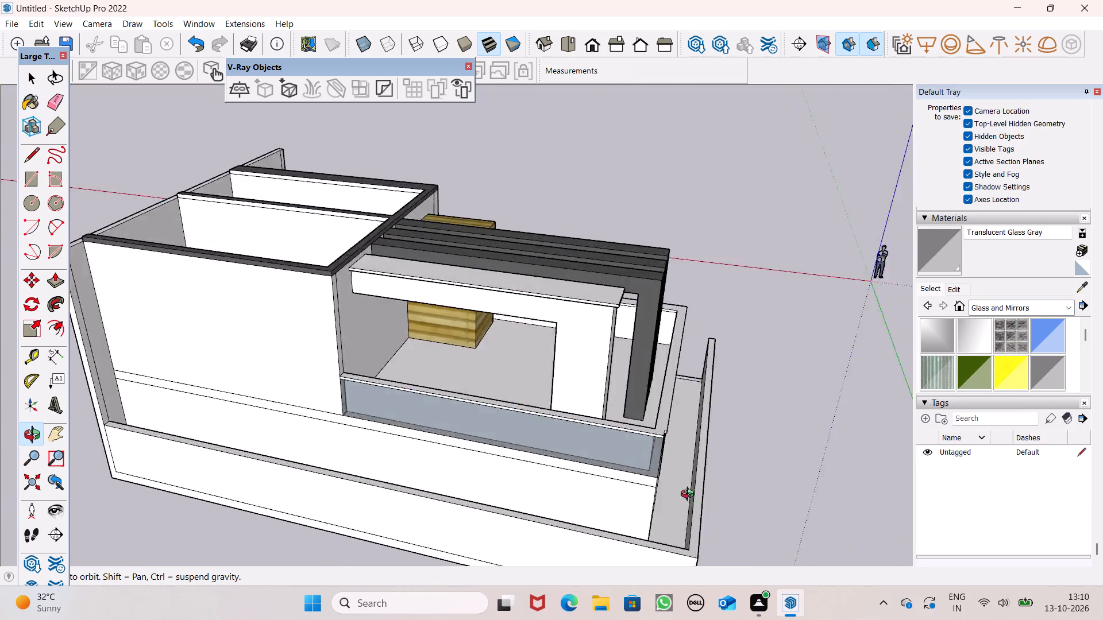
{"action": "middle_click_drag", "start_coordinate": [690, 495], "coordinate": [819, 440]}
{"action": "scroll", "coordinate": [700, 347], "scroll_direction": "up", "scroll_amount": 5}
{"action": "left_click", "coordinate": [408, 269]}
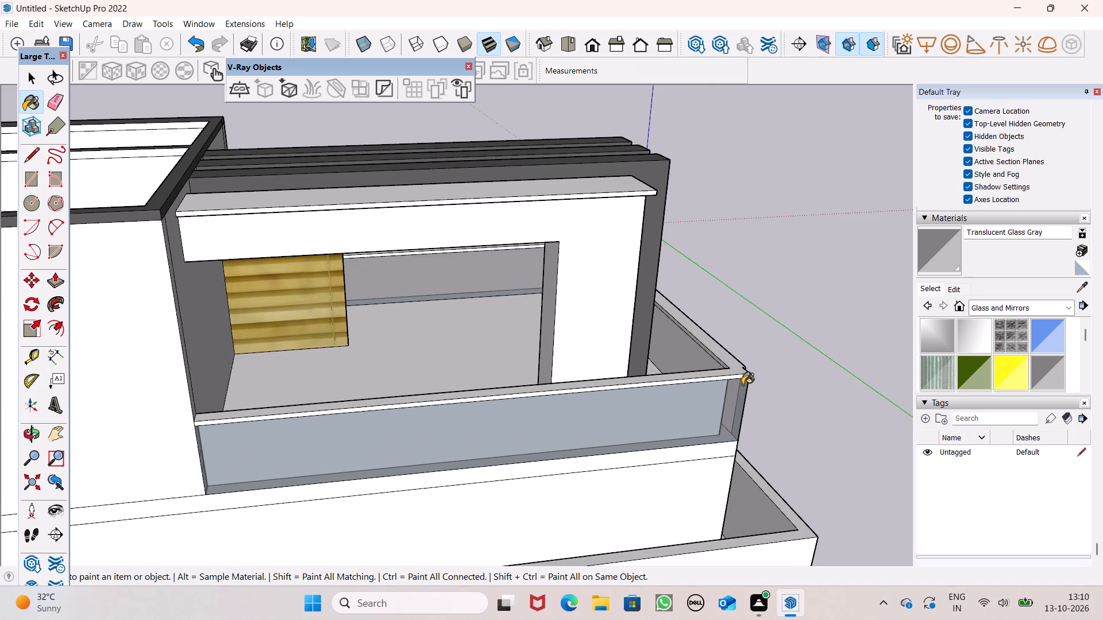
{"action": "left_click", "coordinate": [692, 361]}
{"action": "middle_click_drag", "start_coordinate": [665, 382], "coordinate": [0, 431]}
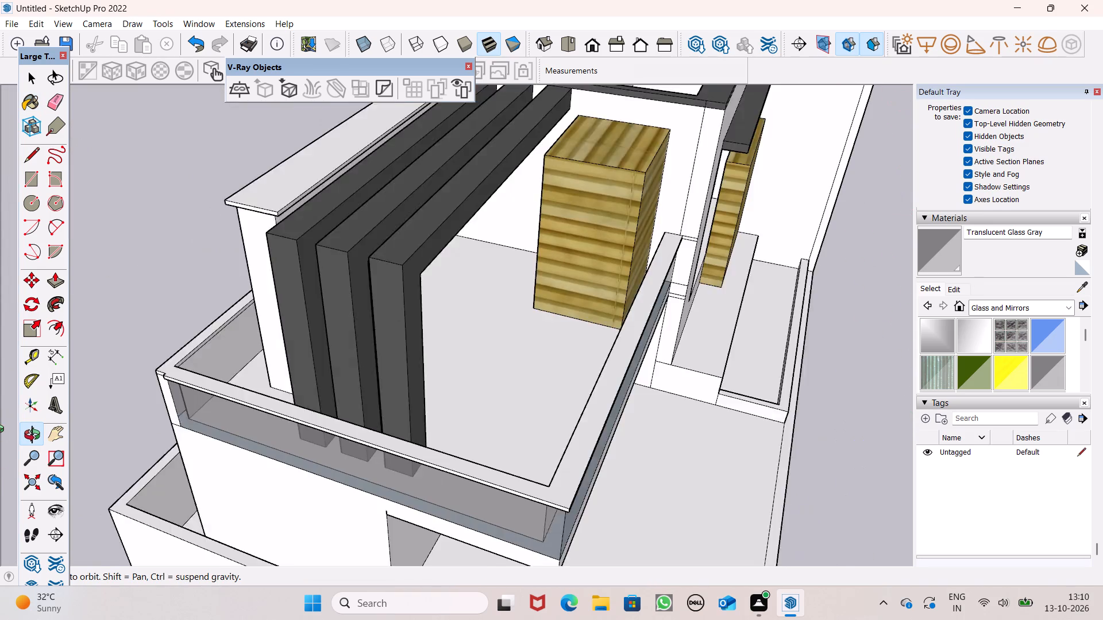
{"action": "middle_click_drag", "start_coordinate": [0, 431], "coordinate": [0, 409]}
{"action": "scroll", "coordinate": [0, 412], "scroll_direction": "up", "scroll_amount": 1}
{"action": "left_click", "coordinate": [227, 340]}
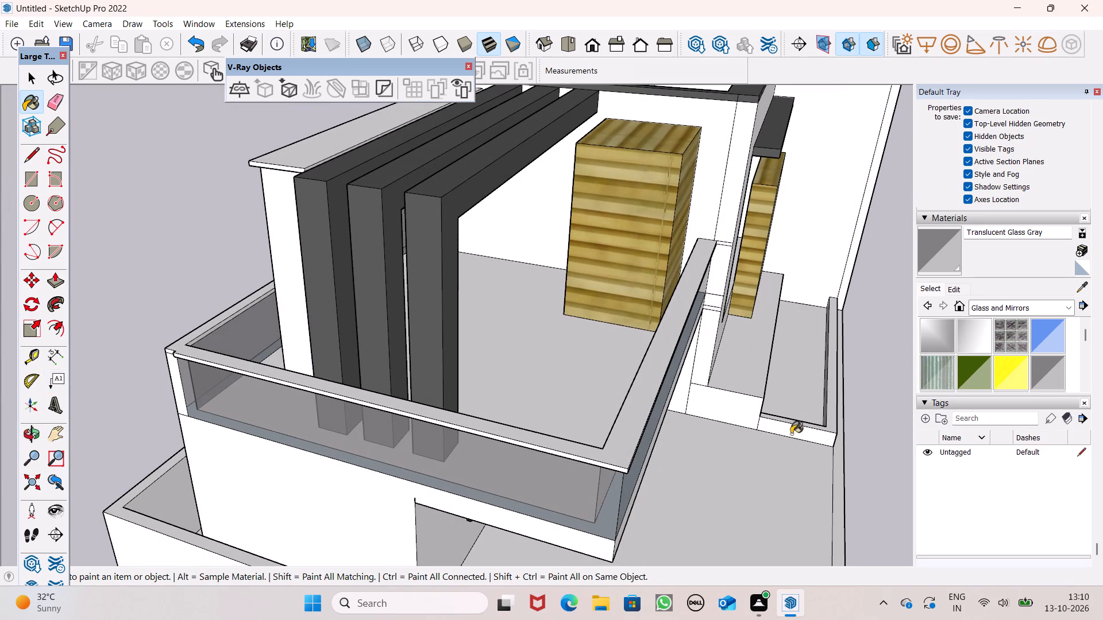
Paint the top and the front and end outer edges of the terrace parapet's coping with Metal Seamed from Metal.
{"action": "middle_click_drag", "start_coordinate": [790, 442], "coordinate": [951, 522]}
{"action": "scroll", "coordinate": [957, 543], "scroll_direction": "up", "scroll_amount": 1}
{"action": "middle_click_drag", "start_coordinate": [881, 490], "coordinate": [454, 353]}
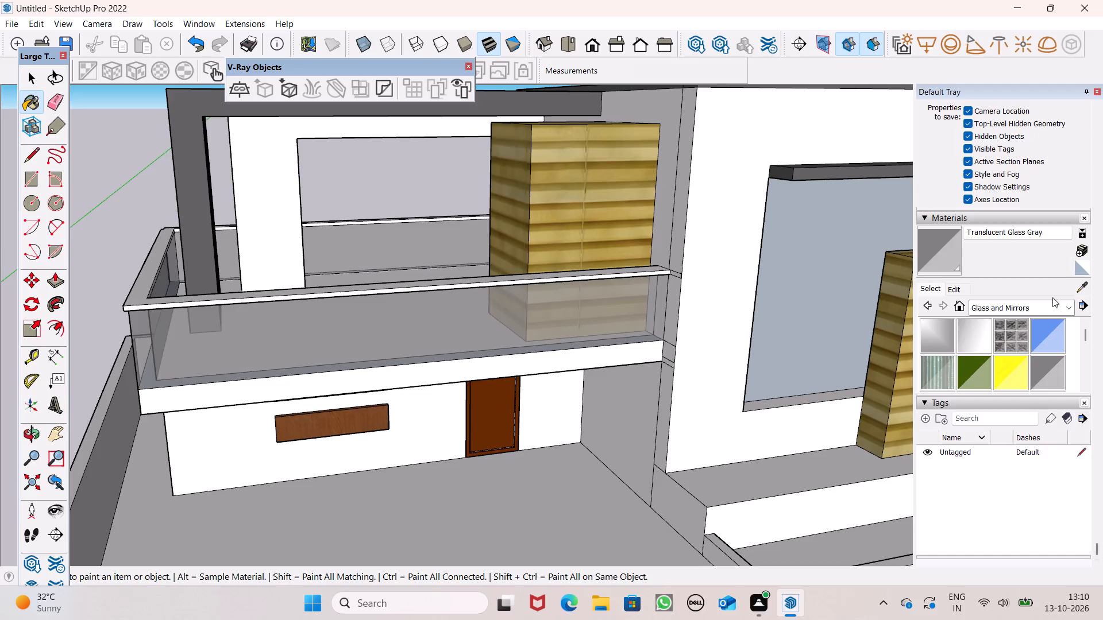
{"action": "left_click", "coordinate": [1050, 307]}
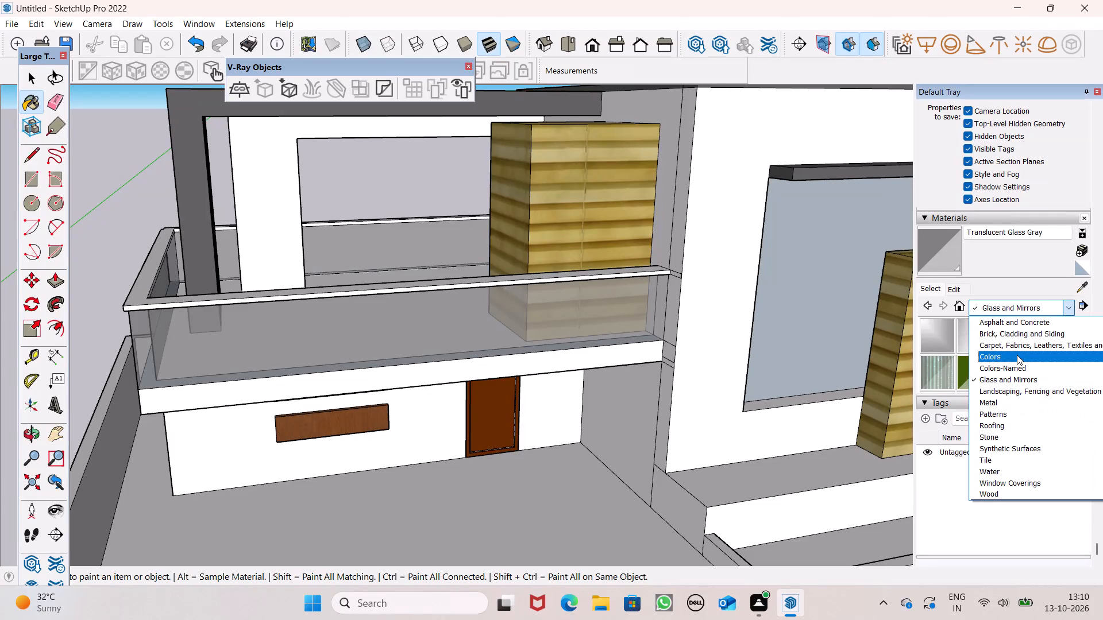
{"action": "left_click", "coordinate": [1006, 401]}
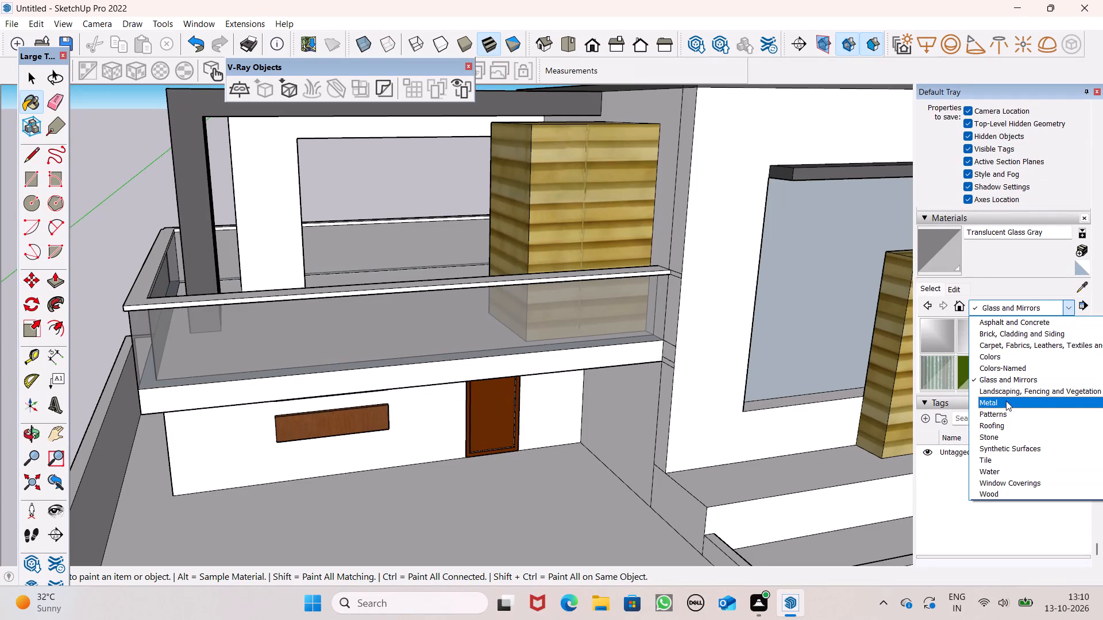
{"action": "left_click", "coordinate": [1020, 380]}
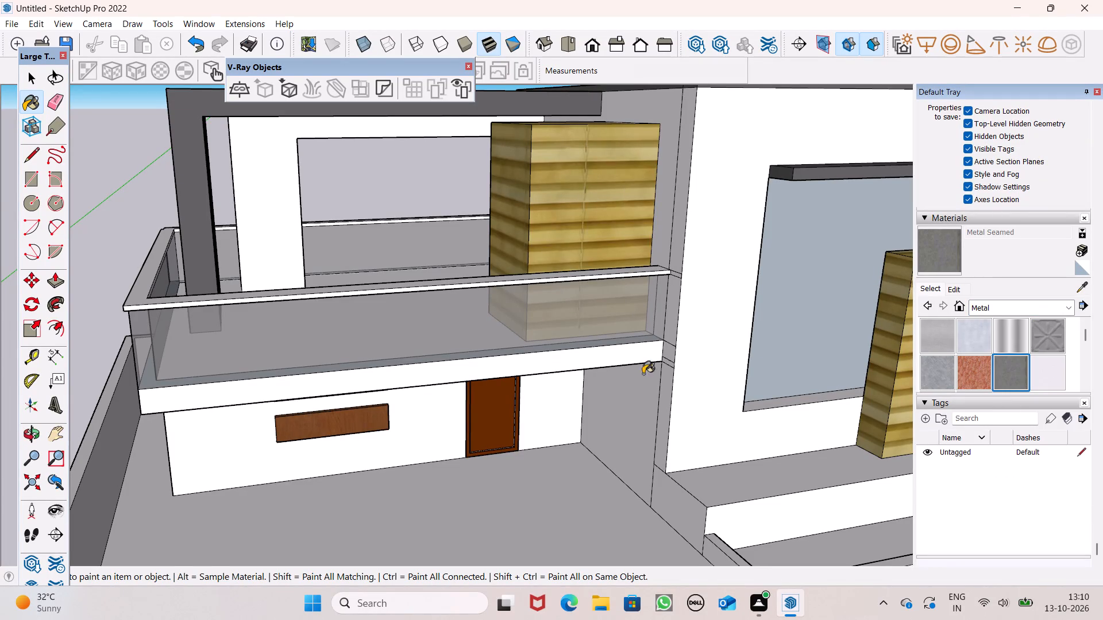
{"action": "middle_click_drag", "start_coordinate": [384, 382], "coordinate": [778, 526]}
{"action": "scroll", "coordinate": [778, 526], "scroll_direction": "up", "scroll_amount": 1}
{"action": "middle_click", "coordinate": [778, 525]}
{"action": "scroll", "coordinate": [713, 510], "scroll_direction": "up", "scroll_amount": 1}
{"action": "scroll", "coordinate": [708, 502], "scroll_direction": "down", "scroll_amount": 1}
{"action": "left_click", "coordinate": [707, 499]}
{"action": "scroll", "coordinate": [732, 508], "scroll_direction": "up", "scroll_amount": 1}
{"action": "middle_click_drag", "start_coordinate": [732, 511], "coordinate": [633, 420]}
{"action": "scroll", "coordinate": [529, 331], "scroll_direction": "up", "scroll_amount": 12}
{"action": "scroll", "coordinate": [558, 366], "scroll_direction": "up", "scroll_amount": 1}
{"action": "left_click", "coordinate": [557, 365]}
{"action": "left_click", "coordinate": [518, 374]}
{"action": "scroll", "coordinate": [630, 383], "scroll_direction": "down", "scroll_amount": 6}
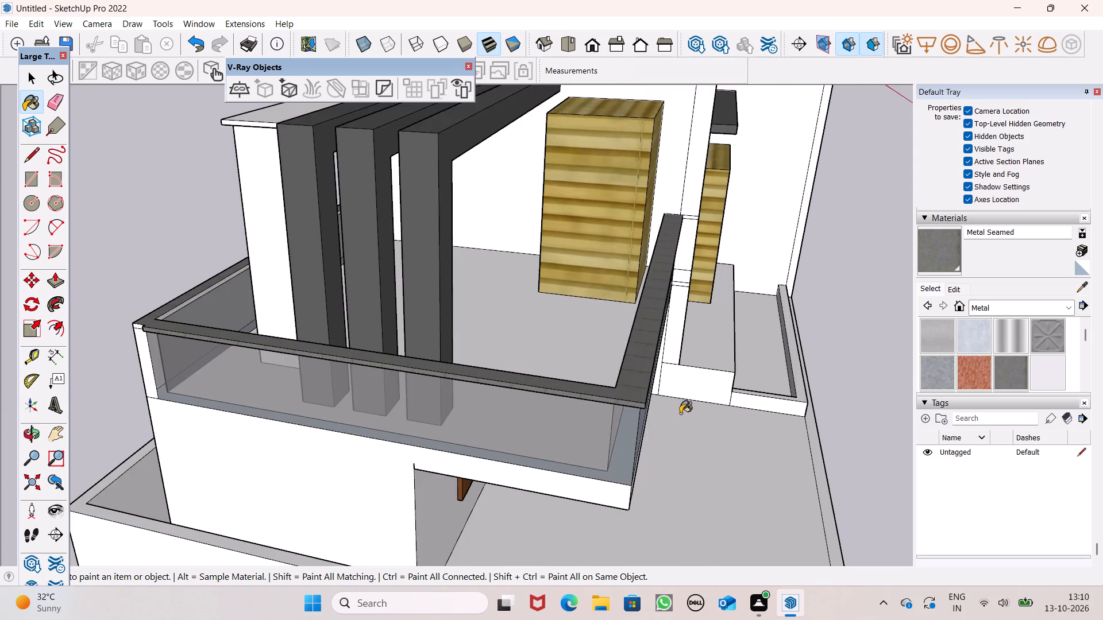
Paint the coping's rear outer edge and the small faces and vertical strip at its rear corner with Metal Seamed.
{"action": "scroll", "coordinate": [680, 413], "scroll_direction": "down", "scroll_amount": 2}
{"action": "scroll", "coordinate": [680, 413], "scroll_direction": "up", "scroll_amount": 1}
{"action": "scroll", "coordinate": [680, 413], "scroll_direction": "down", "scroll_amount": 2}
{"action": "middle_click_drag", "start_coordinate": [373, 409], "coordinate": [774, 410]}
{"action": "scroll", "coordinate": [667, 324], "scroll_direction": "up", "scroll_amount": 17}
{"action": "scroll", "coordinate": [682, 348], "scroll_direction": "up", "scroll_amount": 6}
{"action": "left_click", "coordinate": [650, 359]}
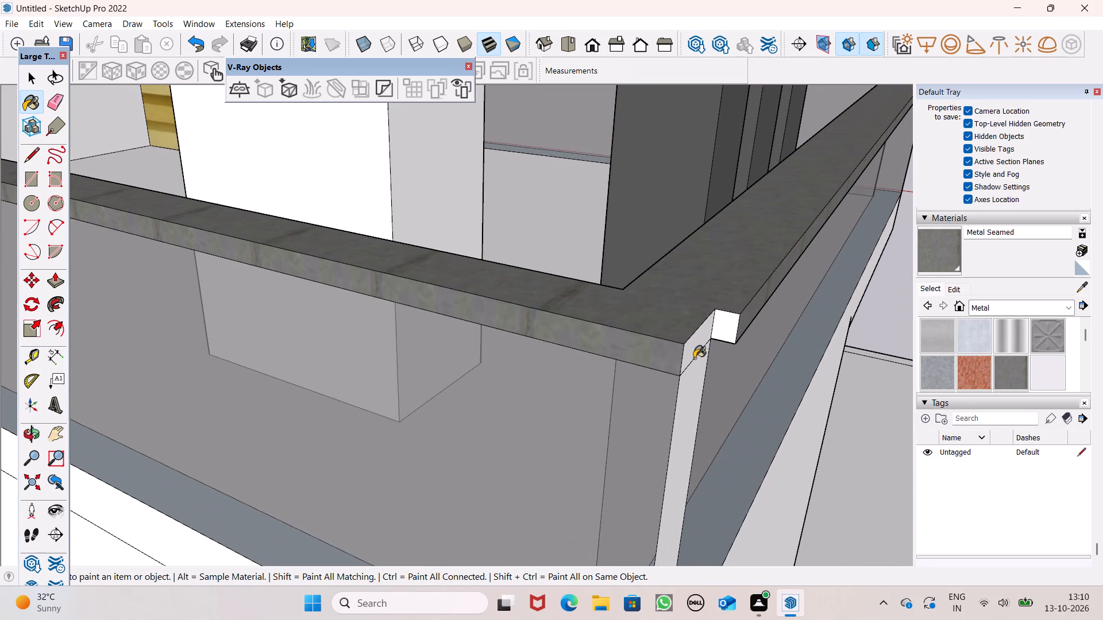
{"action": "left_click", "coordinate": [696, 358]}
{"action": "left_click", "coordinate": [724, 331]}
{"action": "left_click", "coordinate": [709, 340]}
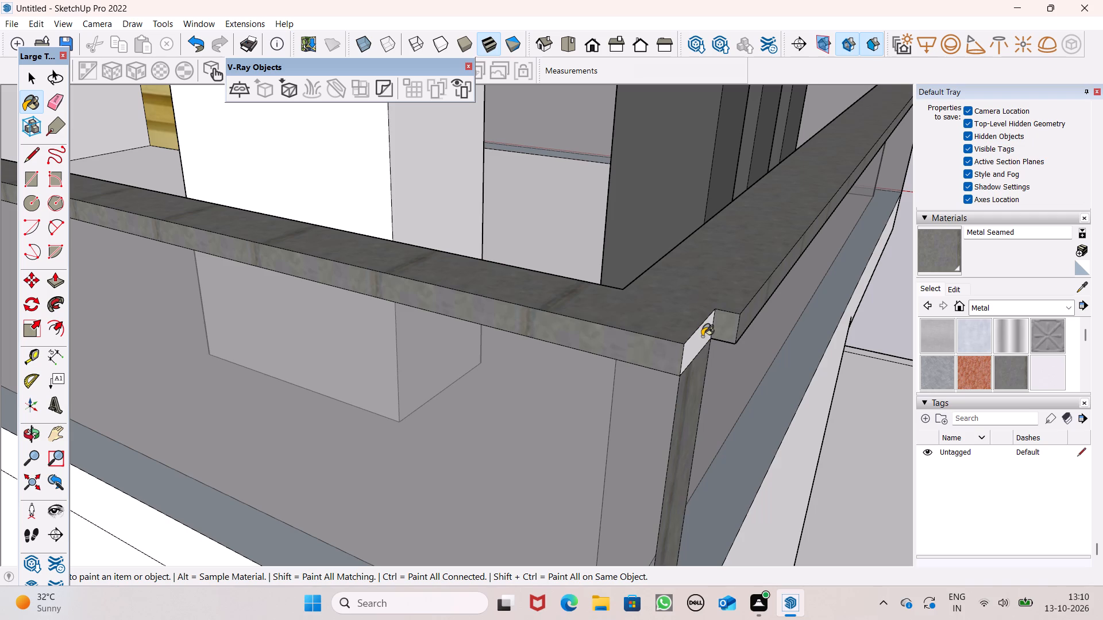
{"action": "left_click", "coordinate": [702, 338]}
{"action": "scroll", "coordinate": [687, 296], "scroll_direction": "down", "scroll_amount": 10}
{"action": "scroll", "coordinate": [727, 360], "scroll_direction": "down", "scroll_amount": 7}
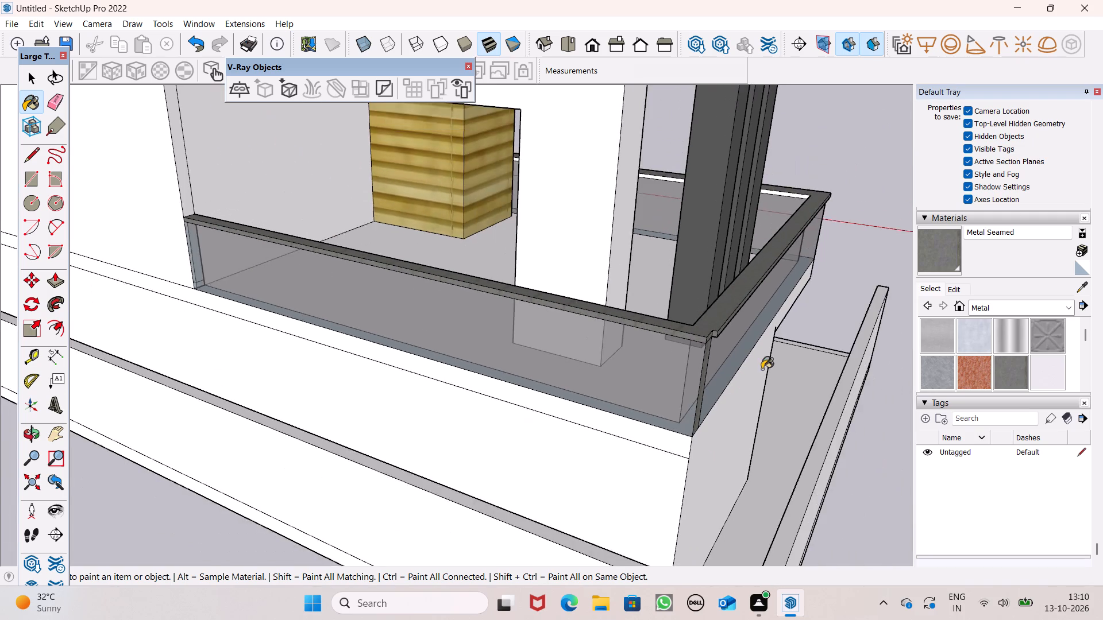
Paint the inner edges of the terrace parapet's coping with Metal Seamed.
{"action": "middle_click_drag", "start_coordinate": [774, 381], "coordinate": [745, 455]}
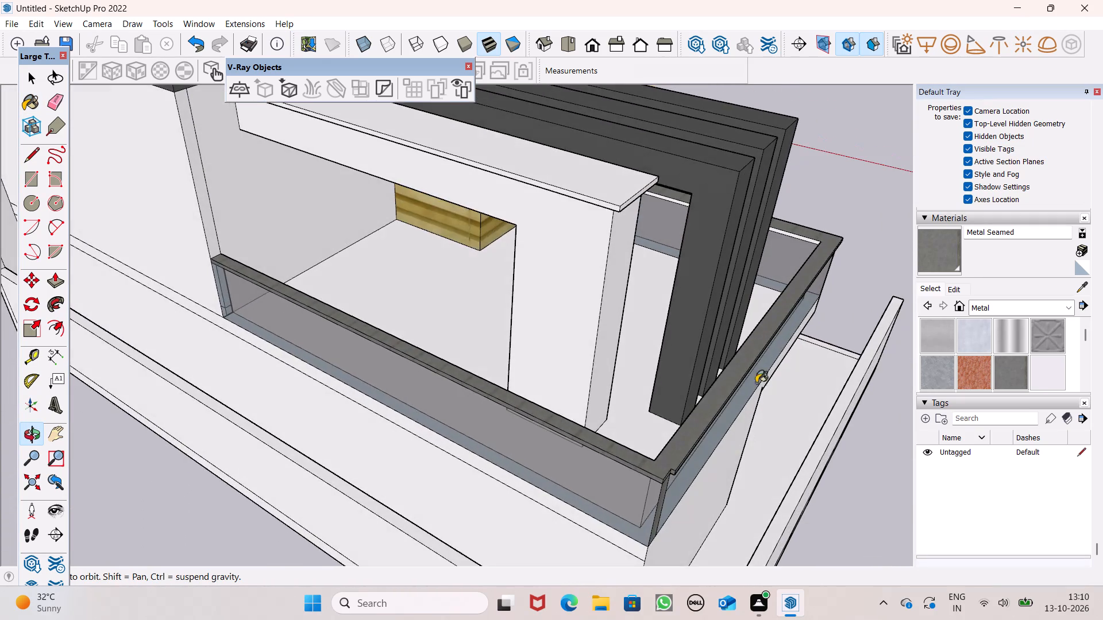
{"action": "scroll", "coordinate": [847, 232], "scroll_direction": "up", "scroll_amount": 7}
{"action": "scroll", "coordinate": [730, 250], "scroll_direction": "up", "scroll_amount": 4}
{"action": "left_click", "coordinate": [724, 261]}
{"action": "middle_click_drag", "start_coordinate": [736, 348], "coordinate": [866, 343]}
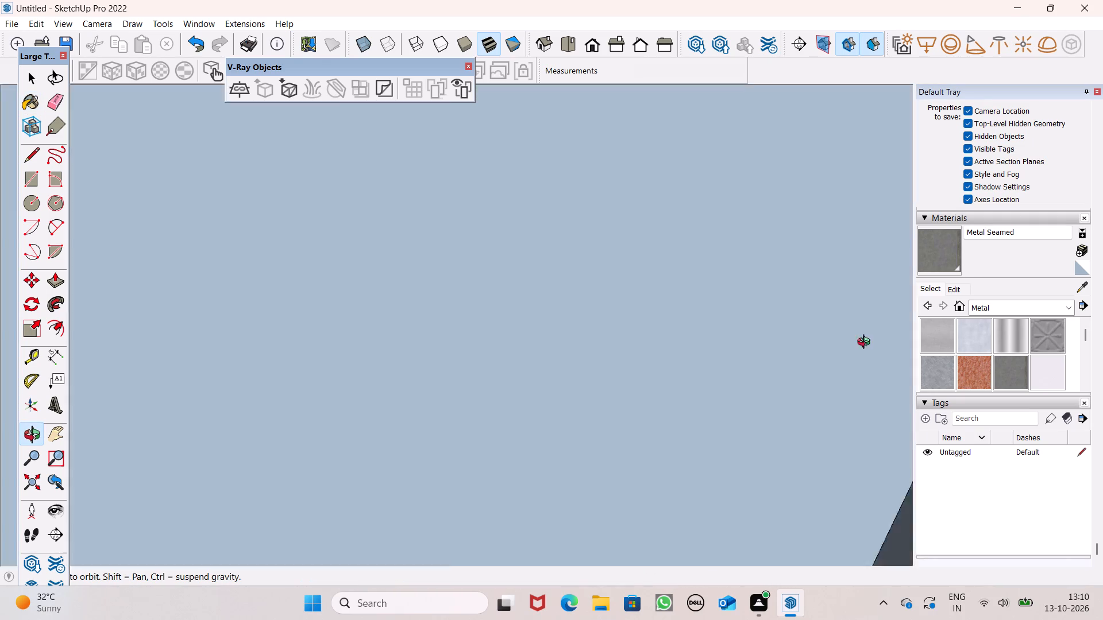
{"action": "middle_click_drag", "start_coordinate": [866, 343], "coordinate": [1035, 278]}
{"action": "left_click_drag", "start_coordinate": [789, 239], "coordinate": [794, 239]}
{"action": "scroll", "coordinate": [829, 250], "scroll_direction": "up", "scroll_amount": 1}
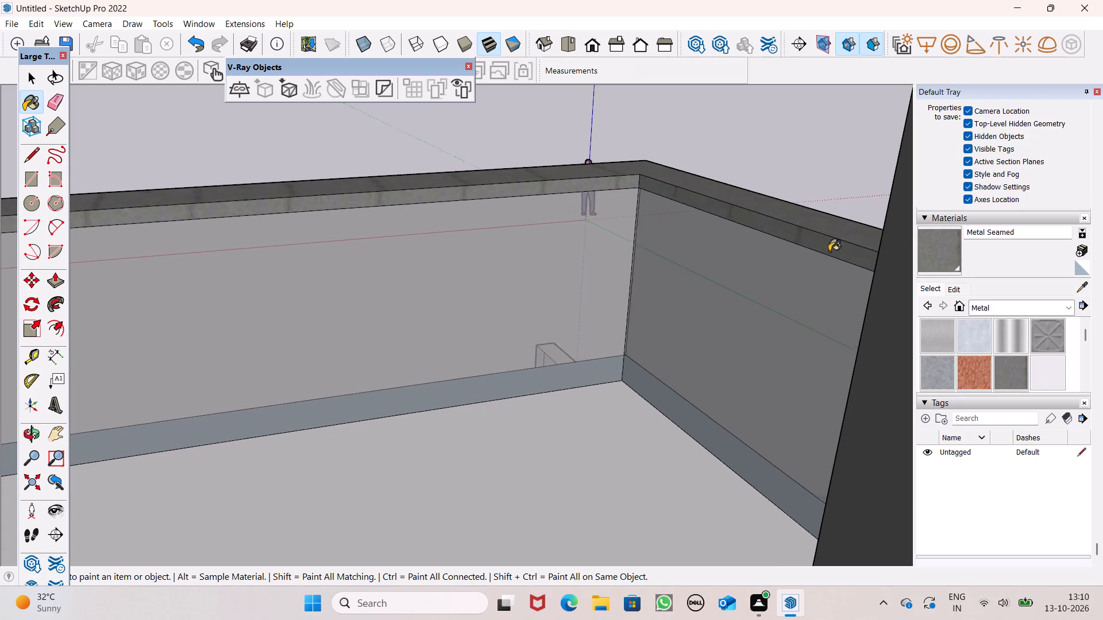
{"action": "scroll", "coordinate": [829, 251], "scroll_direction": "down", "scroll_amount": 5}
{"action": "middle_click_drag", "start_coordinate": [461, 529], "coordinate": [0, 492]}
{"action": "middle_click_drag", "start_coordinate": [0, 487], "coordinate": [0, 478]}
{"action": "scroll", "coordinate": [426, 391], "scroll_direction": "down", "scroll_amount": 4}
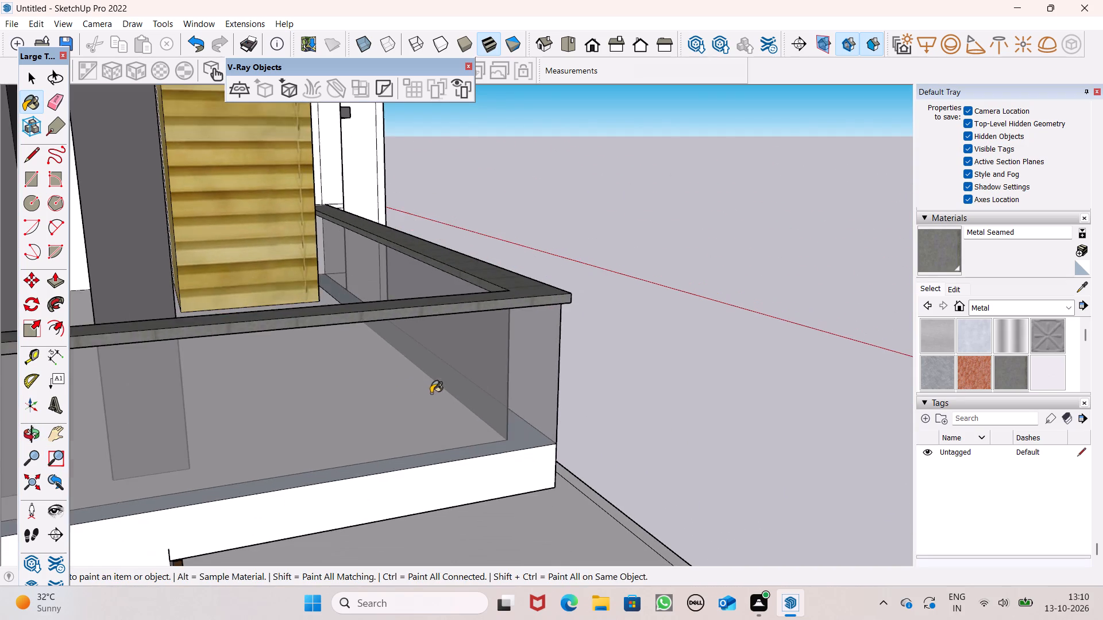
{"action": "scroll", "coordinate": [431, 393], "scroll_direction": "down", "scroll_amount": 1}
{"action": "middle_click_drag", "start_coordinate": [665, 417], "coordinate": [173, 489]}
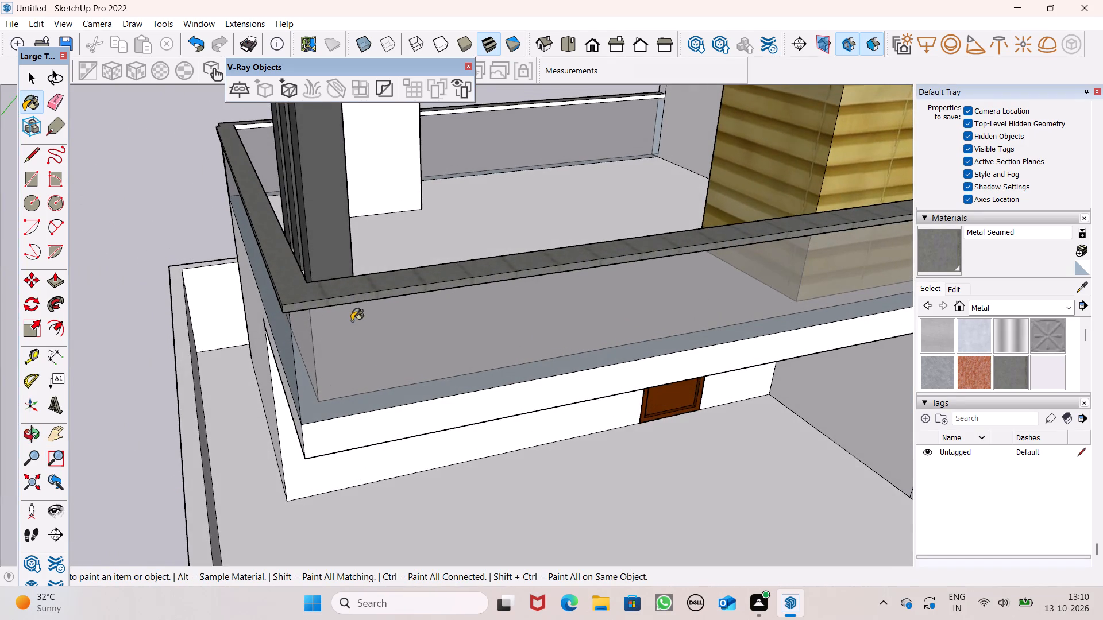
{"action": "scroll", "coordinate": [372, 308], "scroll_direction": "up", "scroll_amount": 1}
{"action": "scroll", "coordinate": [368, 379], "scroll_direction": "down", "scroll_amount": 6}
{"action": "scroll", "coordinate": [305, 213], "scroll_direction": "up", "scroll_amount": 6}
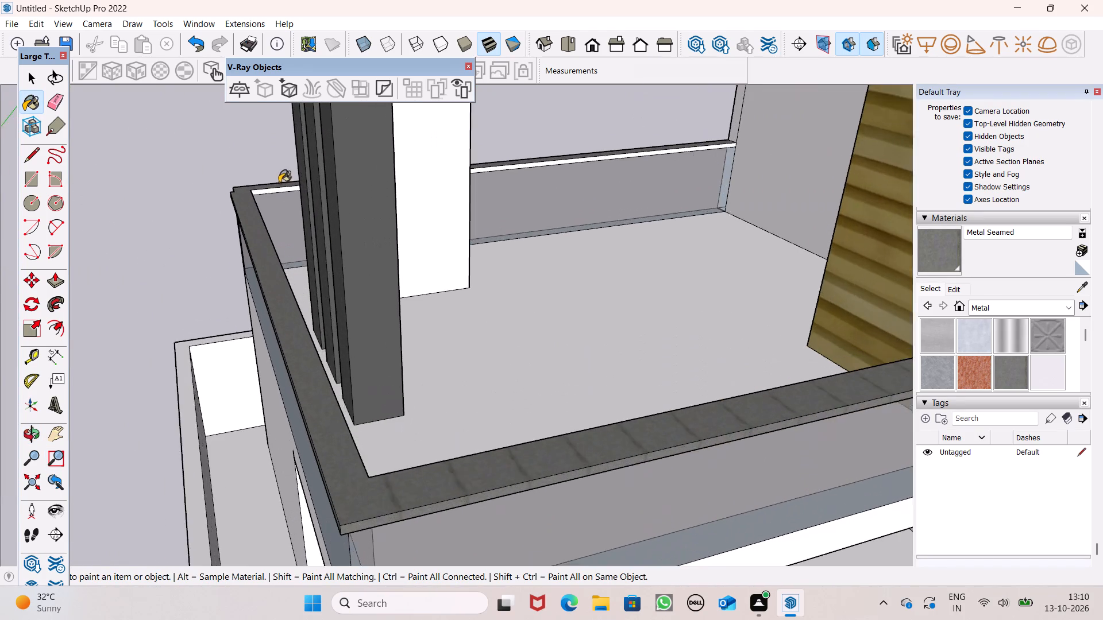
{"action": "scroll", "coordinate": [279, 183], "scroll_direction": "up", "scroll_amount": 10}
{"action": "left_click", "coordinate": [273, 186]}
Push/Pull the small notch face at the coping's rear corner by 9" to fill out the corner.
{"action": "scroll", "coordinate": [310, 251], "scroll_direction": "down", "scroll_amount": 7}
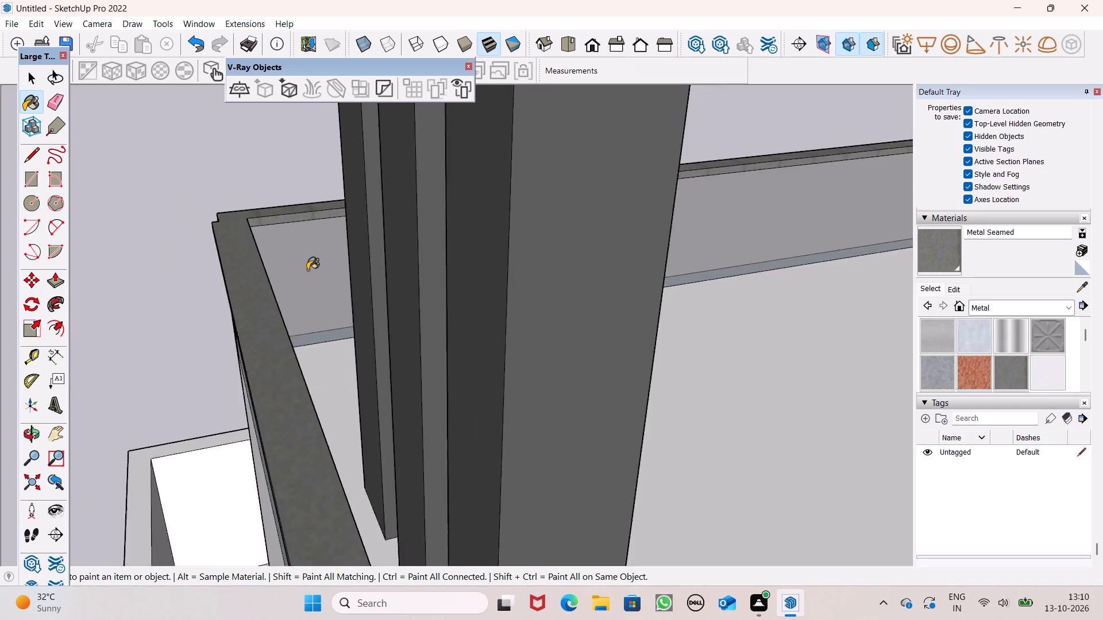
{"action": "scroll", "coordinate": [307, 270], "scroll_direction": "down", "scroll_amount": 1}
{"action": "middle_click_drag", "start_coordinate": [285, 303], "coordinate": [753, 351]}
{"action": "scroll", "coordinate": [750, 347], "scroll_direction": "up", "scroll_amount": 1}
{"action": "middle_click_drag", "start_coordinate": [406, 449], "coordinate": [487, 447]}
{"action": "scroll", "coordinate": [473, 424], "scroll_direction": "up", "scroll_amount": 1}
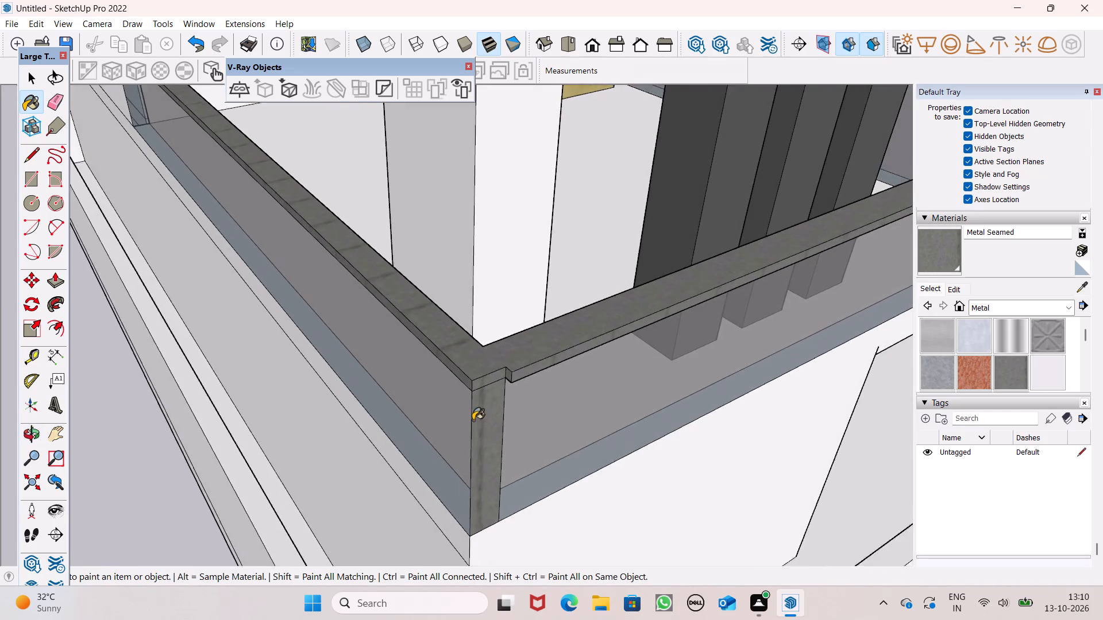
{"action": "scroll", "coordinate": [473, 420], "scroll_direction": "up", "scroll_amount": 4}
{"action": "left_click", "coordinate": [57, 284]}
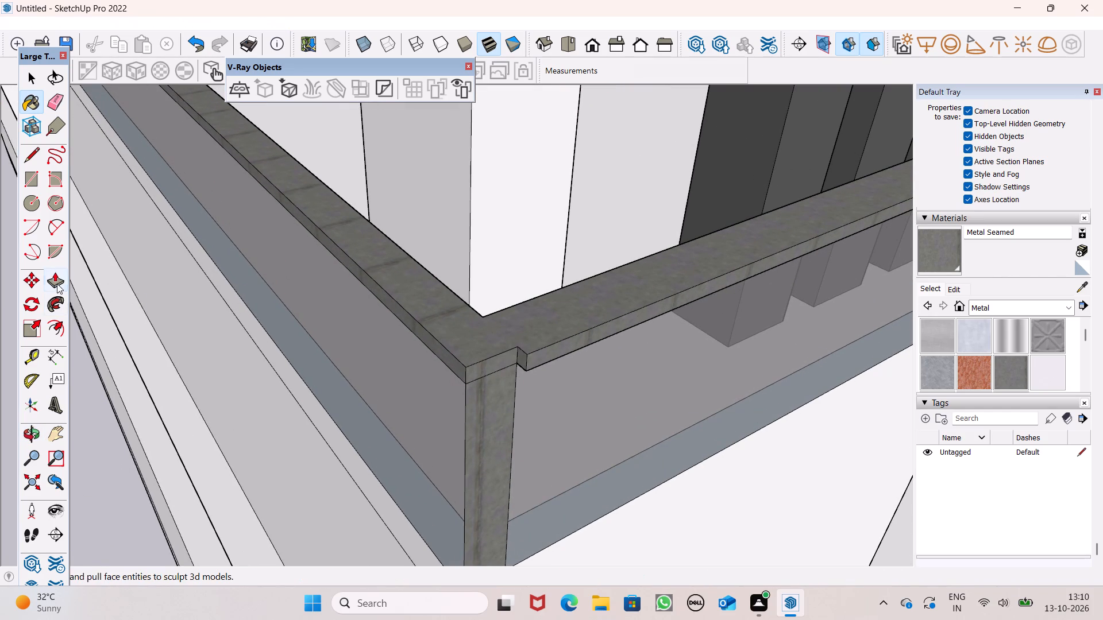
{"action": "left_click_drag", "start_coordinate": [520, 355], "coordinate": [519, 355]}
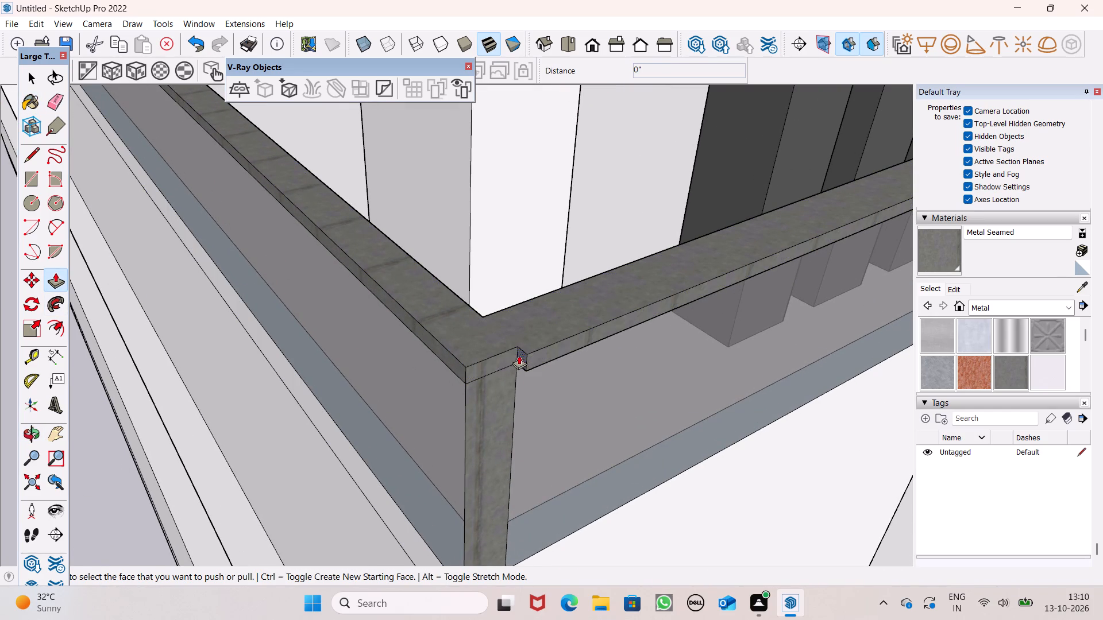
{"action": "left_click_drag", "start_coordinate": [519, 355], "coordinate": [466, 367]}
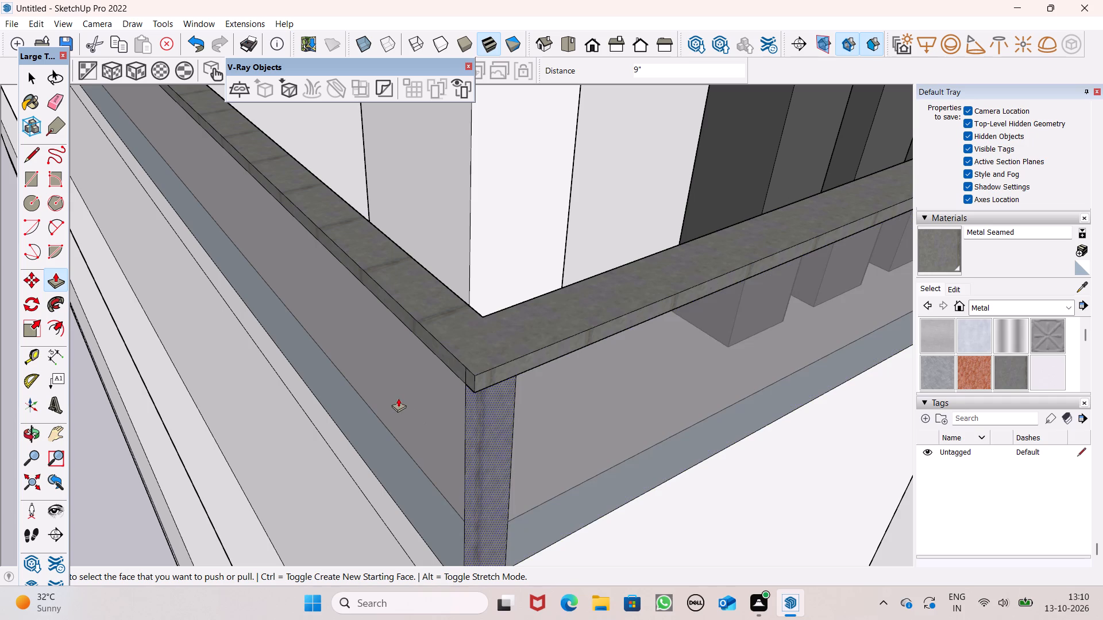
{"action": "key", "text": "space"}
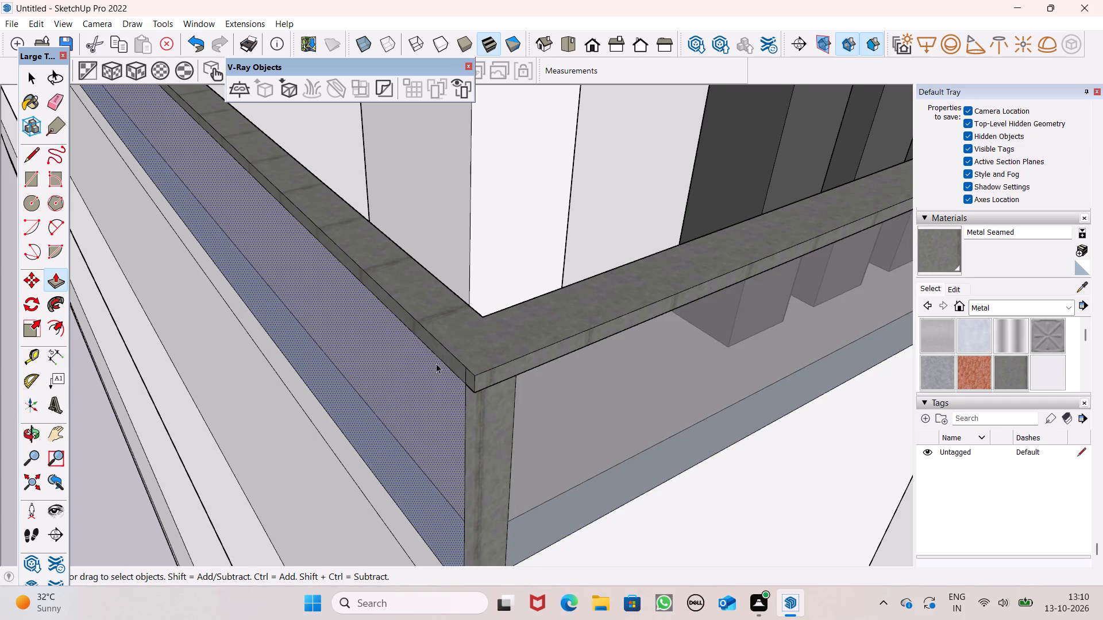
Examine the filled coping corner, the glazed terrace and the whole building from the pergola end and the front.
{"action": "scroll", "coordinate": [435, 392], "scroll_direction": "down", "scroll_amount": 4}
{"action": "scroll", "coordinate": [436, 274], "scroll_direction": "down", "scroll_amount": 1}
{"action": "scroll", "coordinate": [436, 310], "scroll_direction": "up", "scroll_amount": 1}
{"action": "scroll", "coordinate": [438, 336], "scroll_direction": "down", "scroll_amount": 1}
{"action": "scroll", "coordinate": [485, 355], "scroll_direction": "up", "scroll_amount": 1}
{"action": "scroll", "coordinate": [485, 355], "scroll_direction": "down", "scroll_amount": 5}
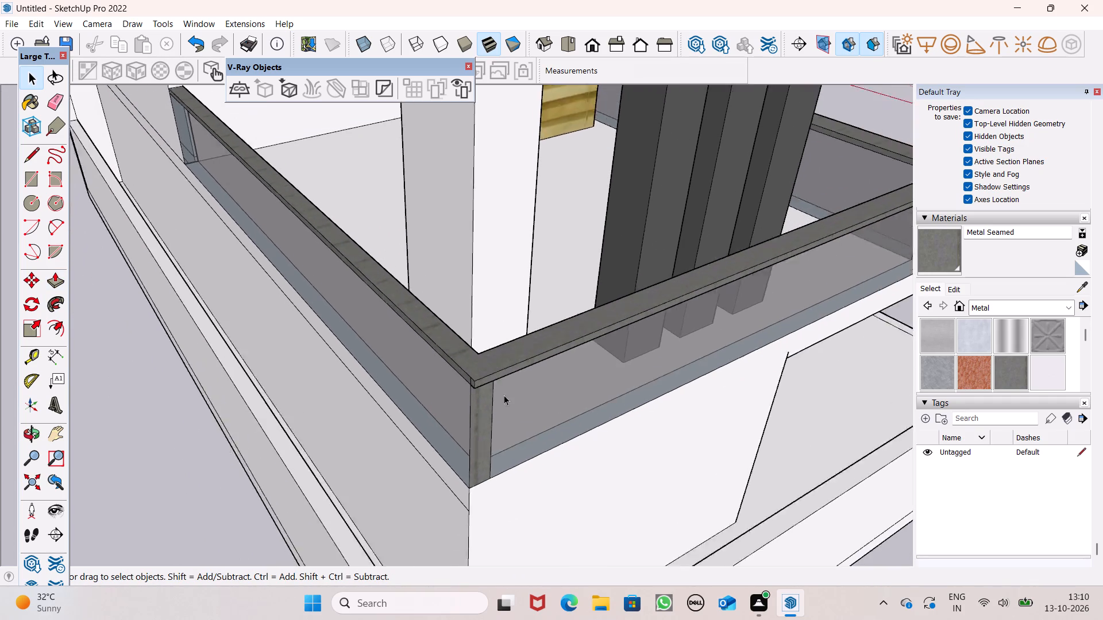
{"action": "scroll", "coordinate": [504, 395], "scroll_direction": "down", "scroll_amount": 6}
{"action": "scroll", "coordinate": [497, 431], "scroll_direction": "up", "scroll_amount": 1}
{"action": "scroll", "coordinate": [496, 432], "scroll_direction": "down", "scroll_amount": 2}
{"action": "middle_click_drag", "start_coordinate": [537, 483], "coordinate": [439, 467]}
{"action": "scroll", "coordinate": [438, 466], "scroll_direction": "up", "scroll_amount": 1}
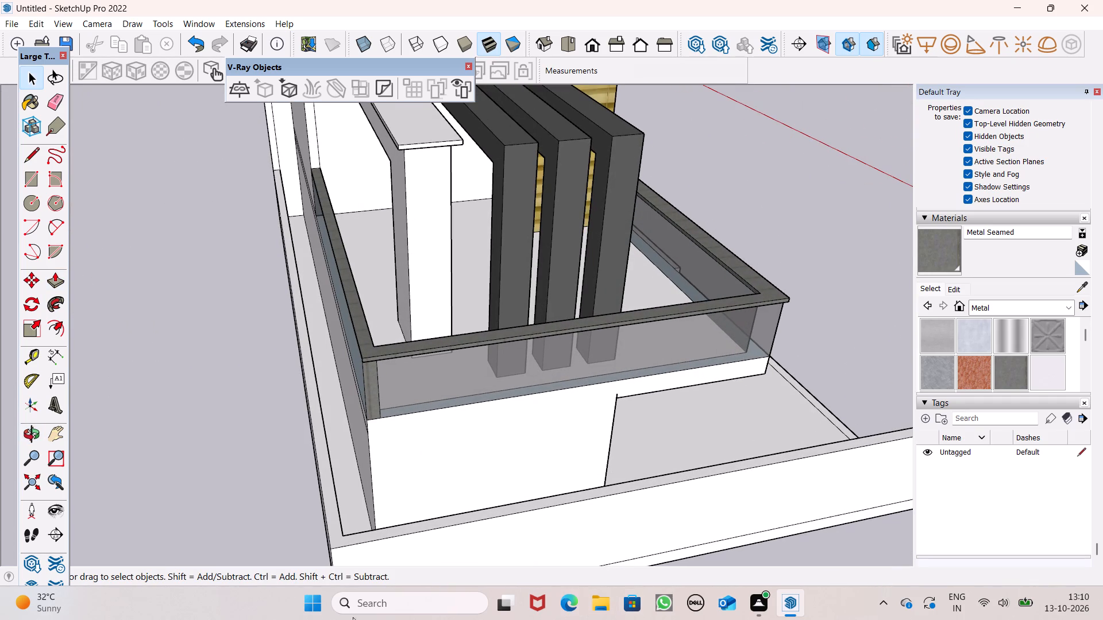
{"action": "scroll", "coordinate": [602, 356], "scroll_direction": "down", "scroll_amount": 11}
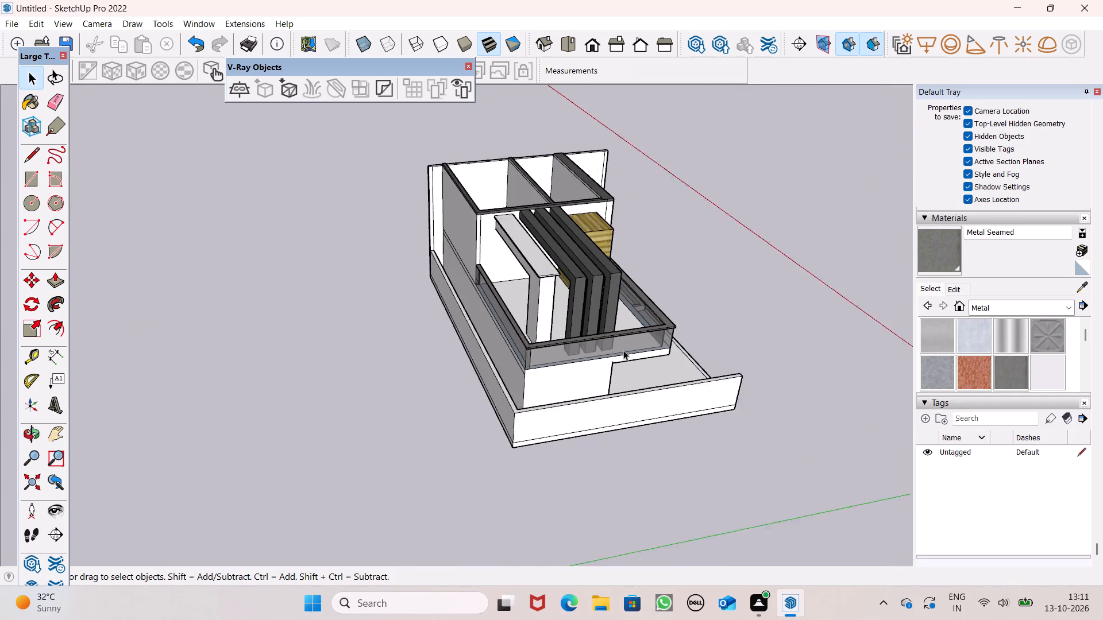
{"action": "scroll", "coordinate": [623, 350], "scroll_direction": "down", "scroll_amount": 2}
{"action": "middle_click_drag", "start_coordinate": [858, 431], "coordinate": [285, 467]}
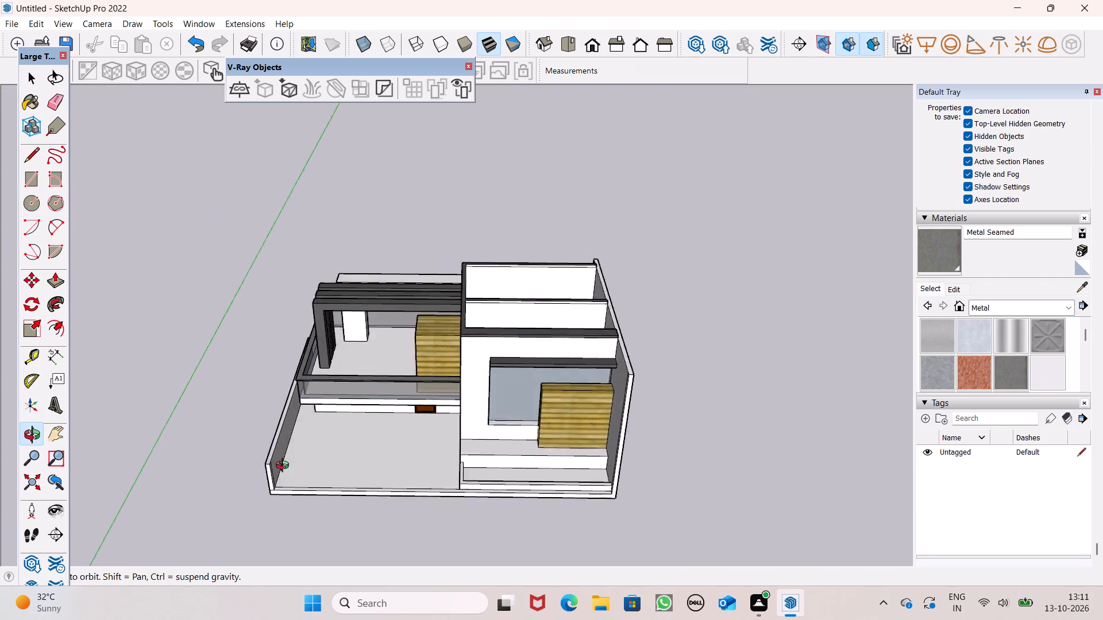
Draw short lines, the last about 1' 6" long, along the inner ledge atop the rear upper room to form its roof face.
{"action": "middle_click_drag", "start_coordinate": [285, 467], "coordinate": [235, 601]}
{"action": "left_click", "coordinate": [36, 147]}
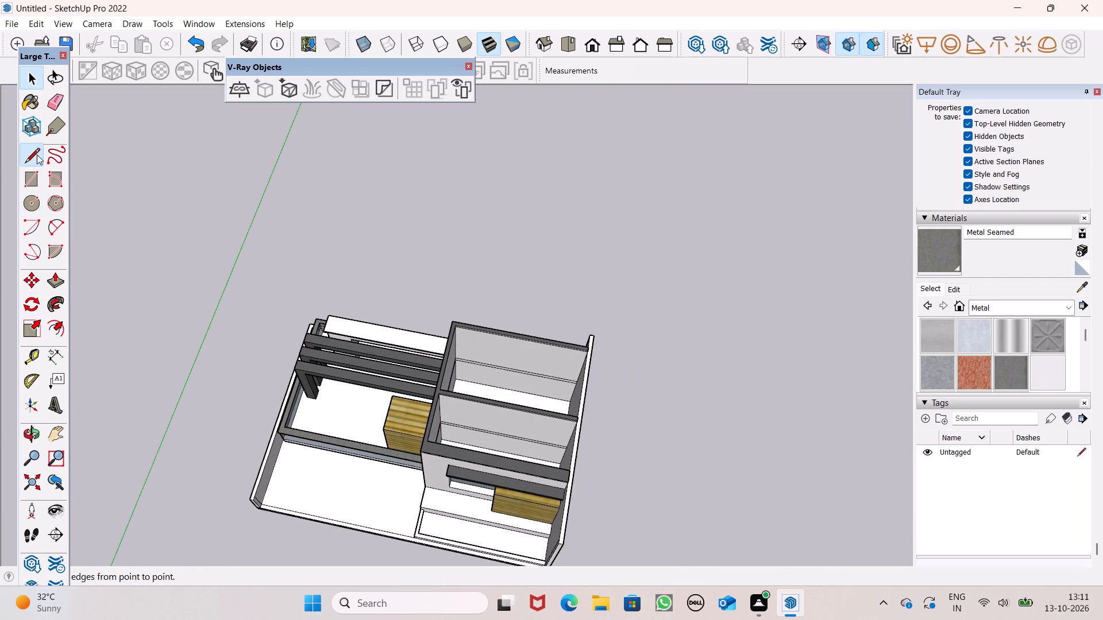
{"action": "scroll", "coordinate": [498, 363], "scroll_direction": "up", "scroll_amount": 6}
{"action": "scroll", "coordinate": [438, 305], "scroll_direction": "up", "scroll_amount": 1}
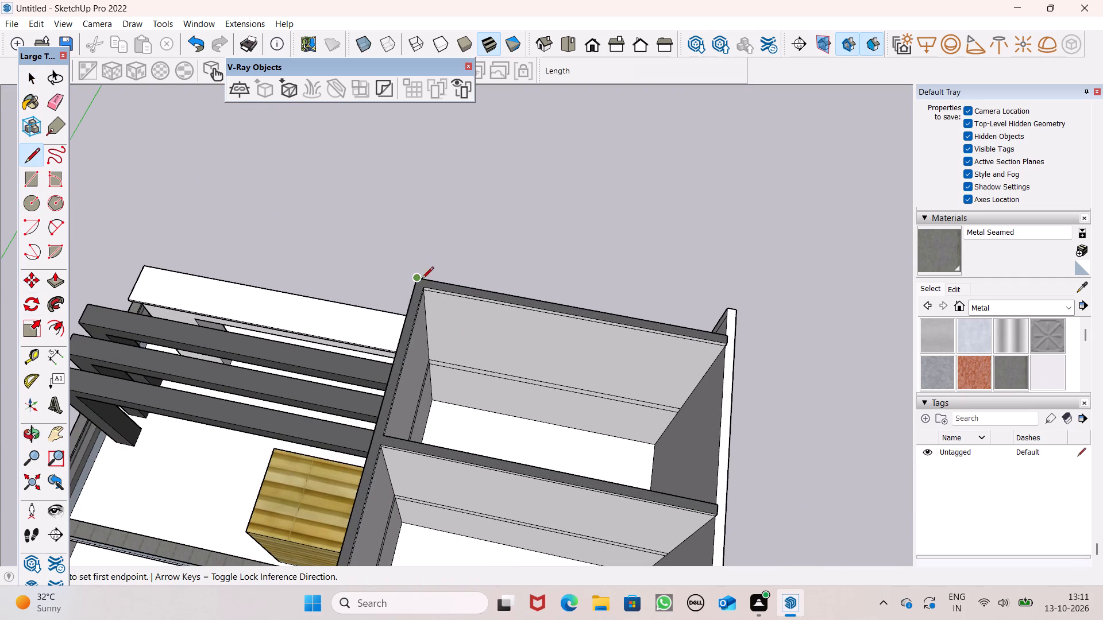
{"action": "left_click", "coordinate": [426, 292]}
{"action": "left_click", "coordinate": [438, 289]}
{"action": "scroll", "coordinate": [419, 328], "scroll_direction": "down", "scroll_amount": 3}
{"action": "scroll", "coordinate": [328, 342], "scroll_direction": "up", "scroll_amount": 7}
{"action": "scroll", "coordinate": [531, 313], "scroll_direction": "down", "scroll_amount": 1}
{"action": "scroll", "coordinate": [530, 309], "scroll_direction": "up", "scroll_amount": 3}
{"action": "left_click", "coordinate": [492, 245]}
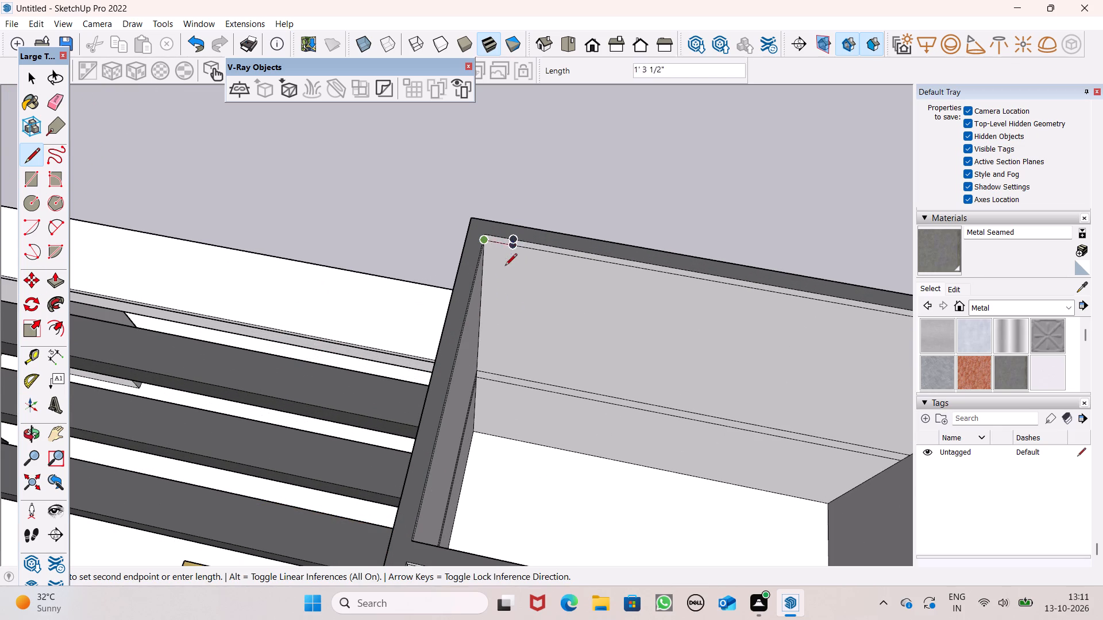
{"action": "scroll", "coordinate": [518, 252], "scroll_direction": "up", "scroll_amount": 9}
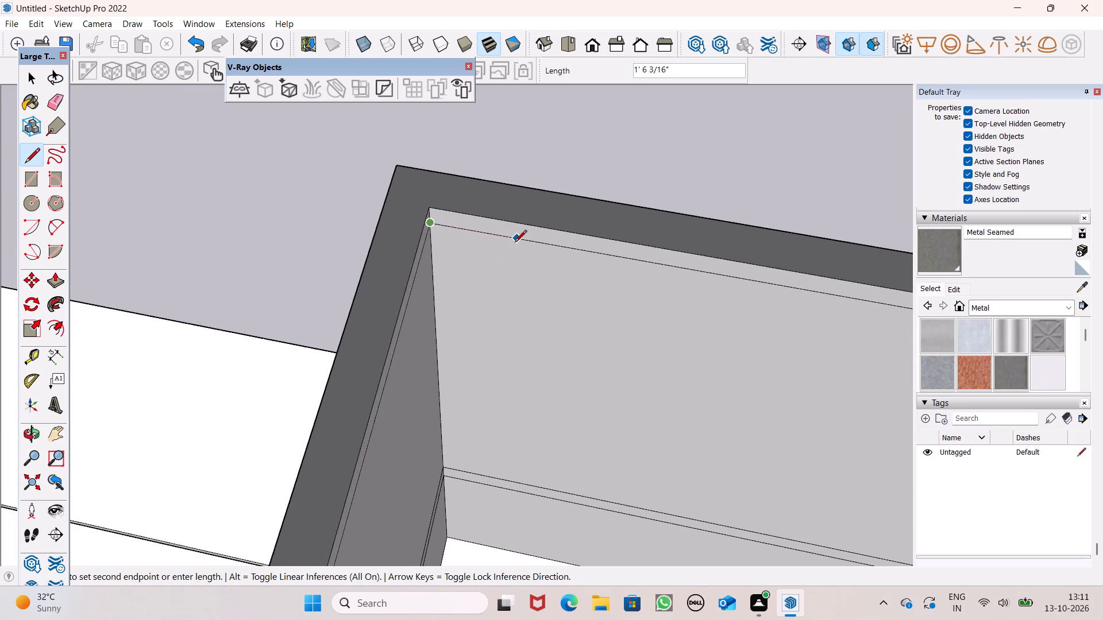
{"action": "left_click", "coordinate": [514, 242]}
{"action": "scroll", "coordinate": [490, 227], "scroll_direction": "down", "scroll_amount": 4}
{"action": "scroll", "coordinate": [482, 164], "scroll_direction": "down", "scroll_amount": 6}
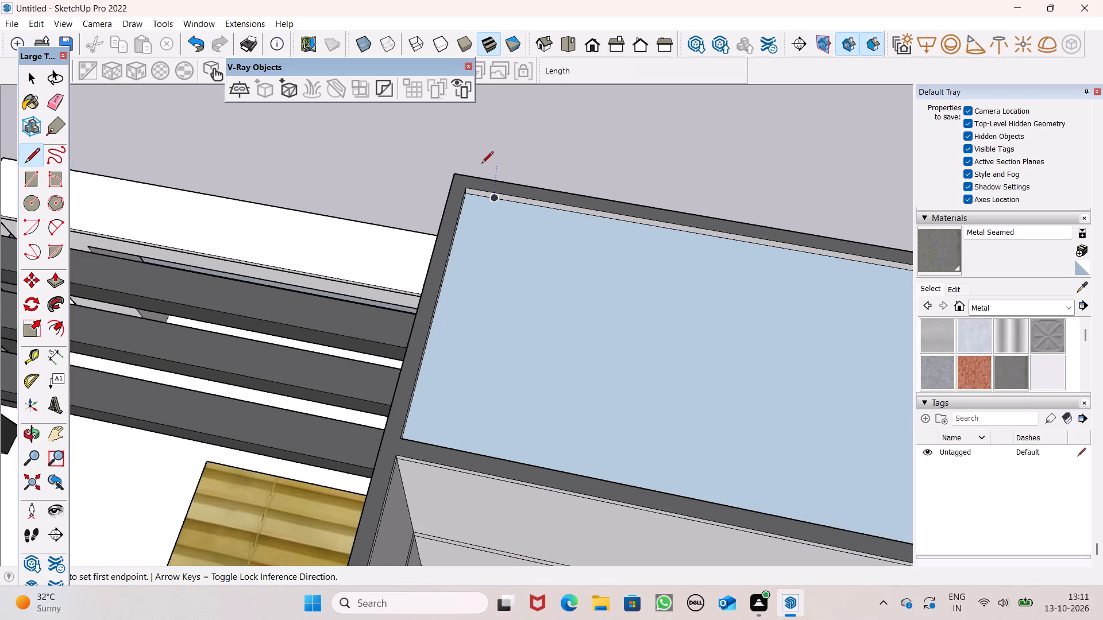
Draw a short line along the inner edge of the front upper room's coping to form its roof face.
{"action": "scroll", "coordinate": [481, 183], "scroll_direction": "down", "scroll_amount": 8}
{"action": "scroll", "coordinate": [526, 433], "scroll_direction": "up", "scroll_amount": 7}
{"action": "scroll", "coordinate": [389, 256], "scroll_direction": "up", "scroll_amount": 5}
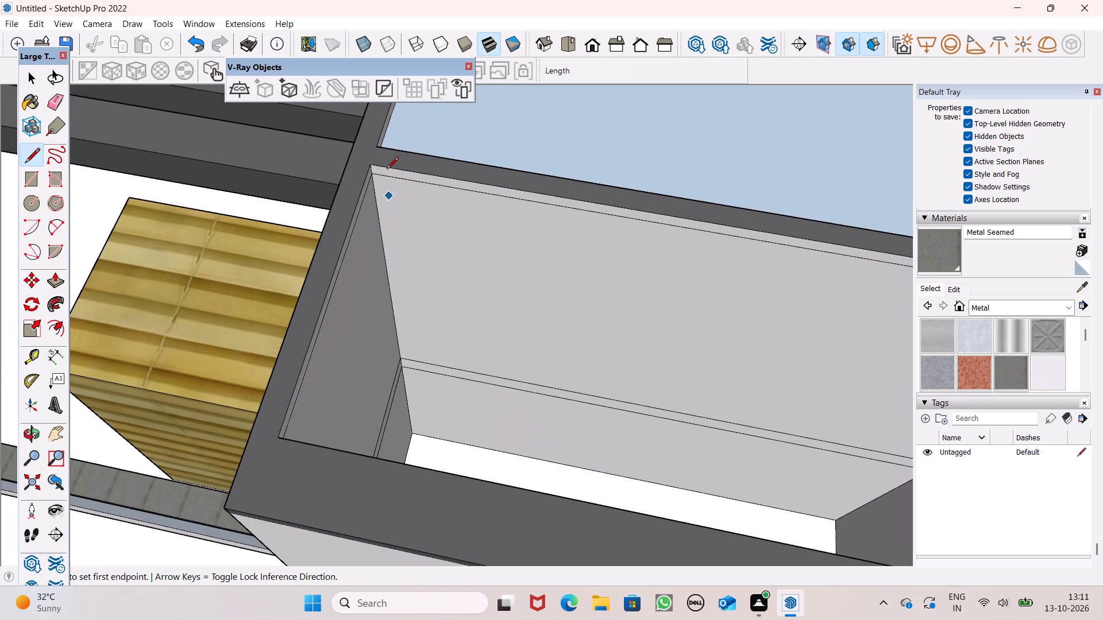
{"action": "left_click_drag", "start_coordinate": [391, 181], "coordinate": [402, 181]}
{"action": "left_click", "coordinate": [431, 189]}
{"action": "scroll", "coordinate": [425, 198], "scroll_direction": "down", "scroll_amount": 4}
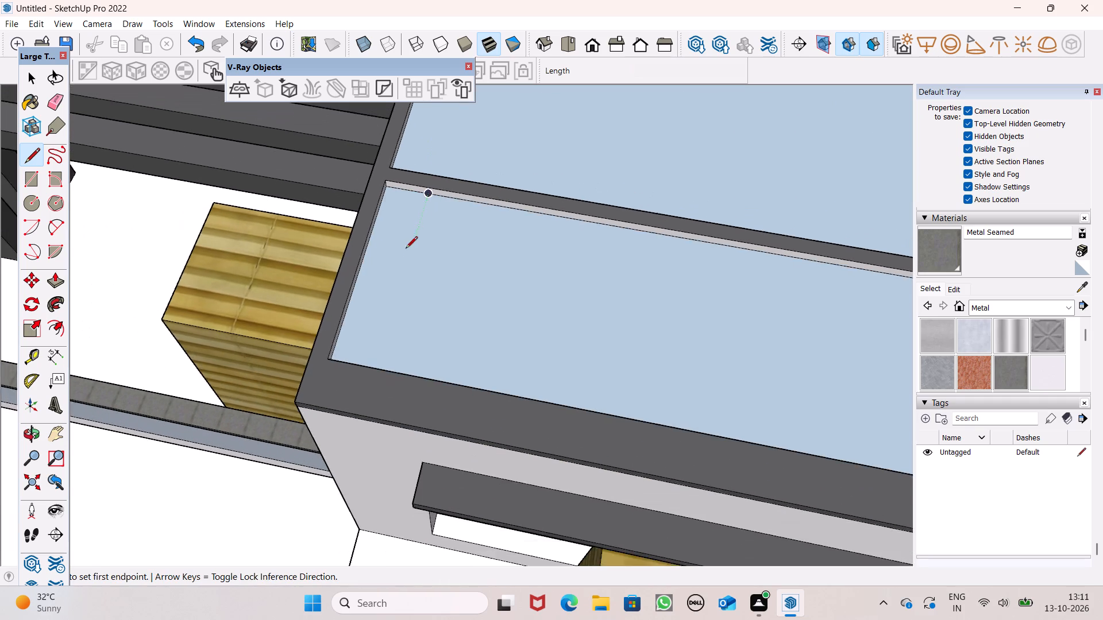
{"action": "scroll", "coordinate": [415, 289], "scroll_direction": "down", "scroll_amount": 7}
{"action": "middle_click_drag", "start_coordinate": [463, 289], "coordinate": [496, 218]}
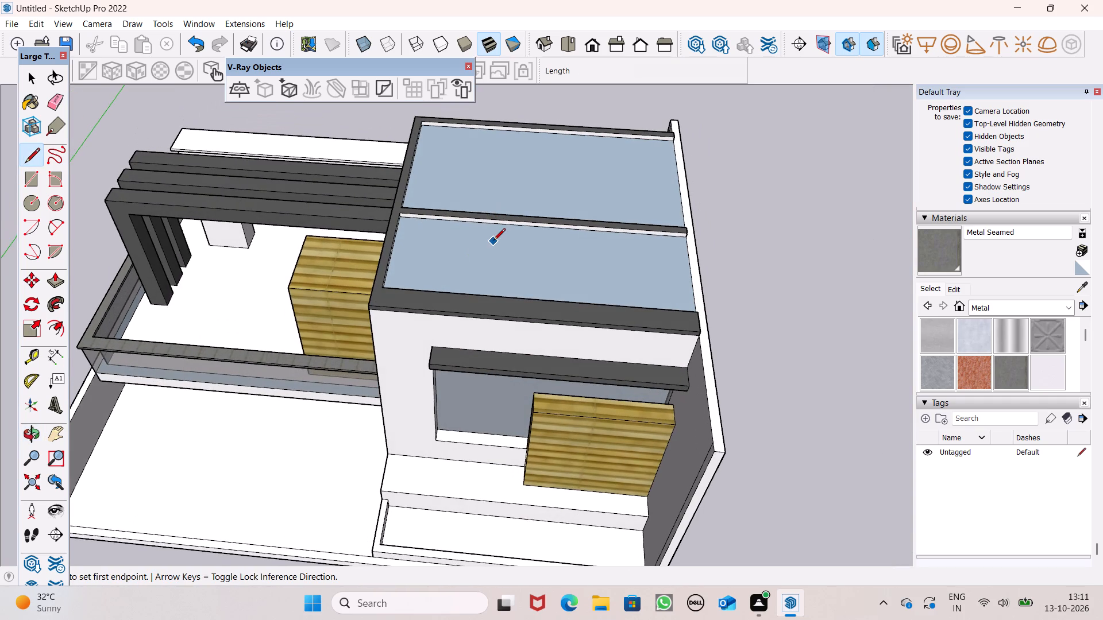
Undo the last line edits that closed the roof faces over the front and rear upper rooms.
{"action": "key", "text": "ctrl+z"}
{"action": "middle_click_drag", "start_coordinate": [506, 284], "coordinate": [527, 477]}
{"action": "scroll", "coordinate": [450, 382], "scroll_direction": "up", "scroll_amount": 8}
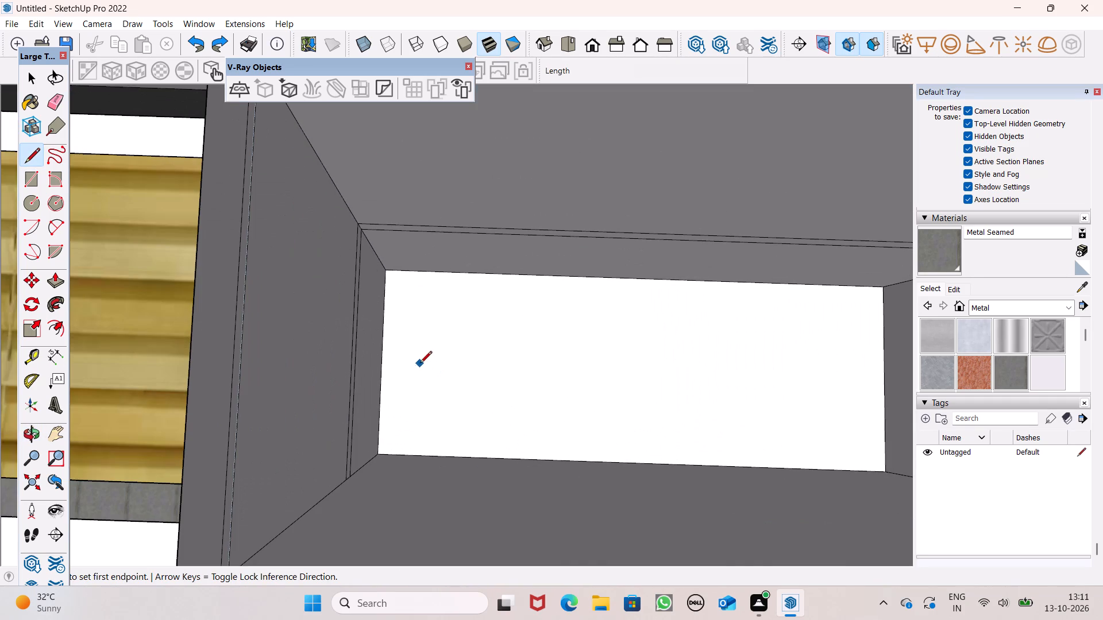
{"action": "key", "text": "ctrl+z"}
Draw short lines along the two inner ledge edges inside the front upper room, the first about 3" long.
{"action": "scroll", "coordinate": [411, 432], "scroll_direction": "down", "scroll_amount": 8}
{"action": "scroll", "coordinate": [458, 156], "scroll_direction": "up", "scroll_amount": 5}
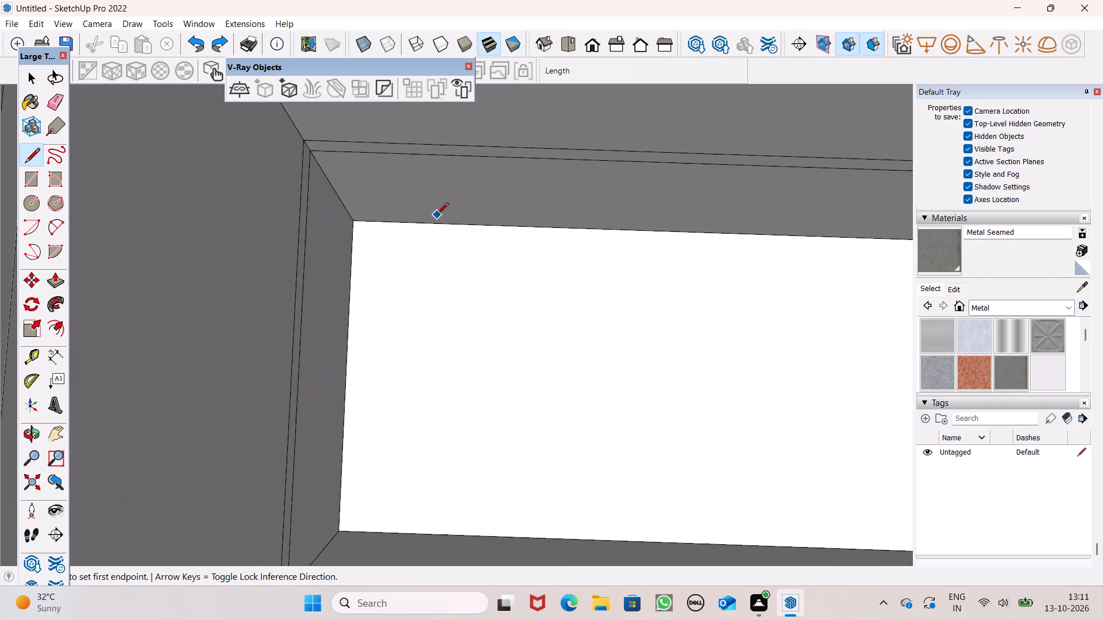
{"action": "scroll", "coordinate": [437, 215], "scroll_direction": "up", "scroll_amount": 8}
{"action": "left_click", "coordinate": [358, 141]}
{"action": "left_click", "coordinate": [371, 139]}
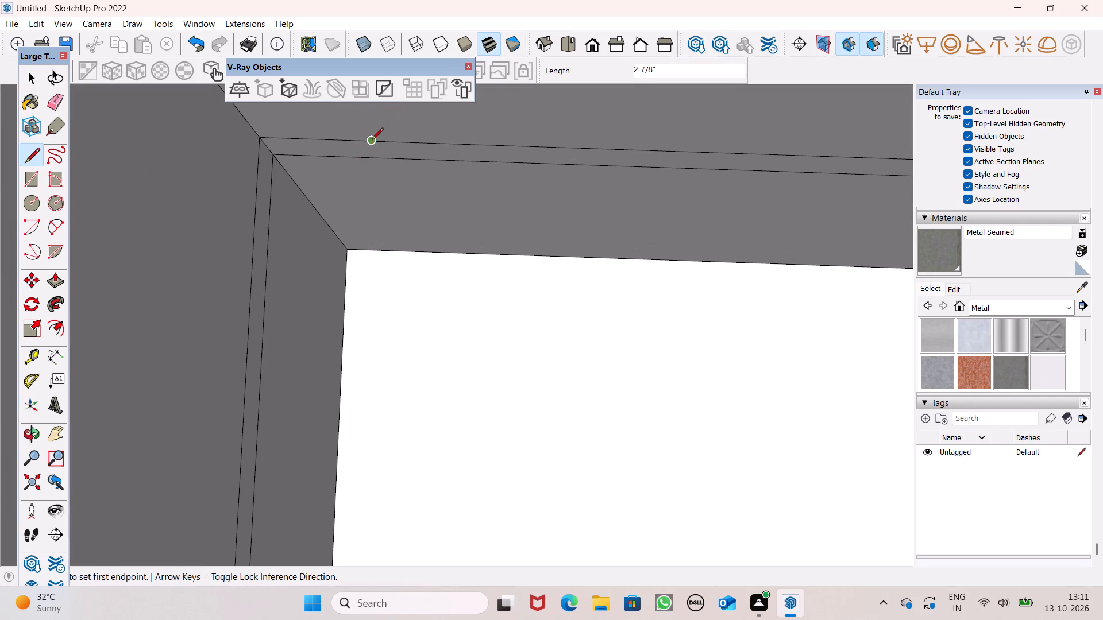
{"action": "left_click", "coordinate": [388, 142]}
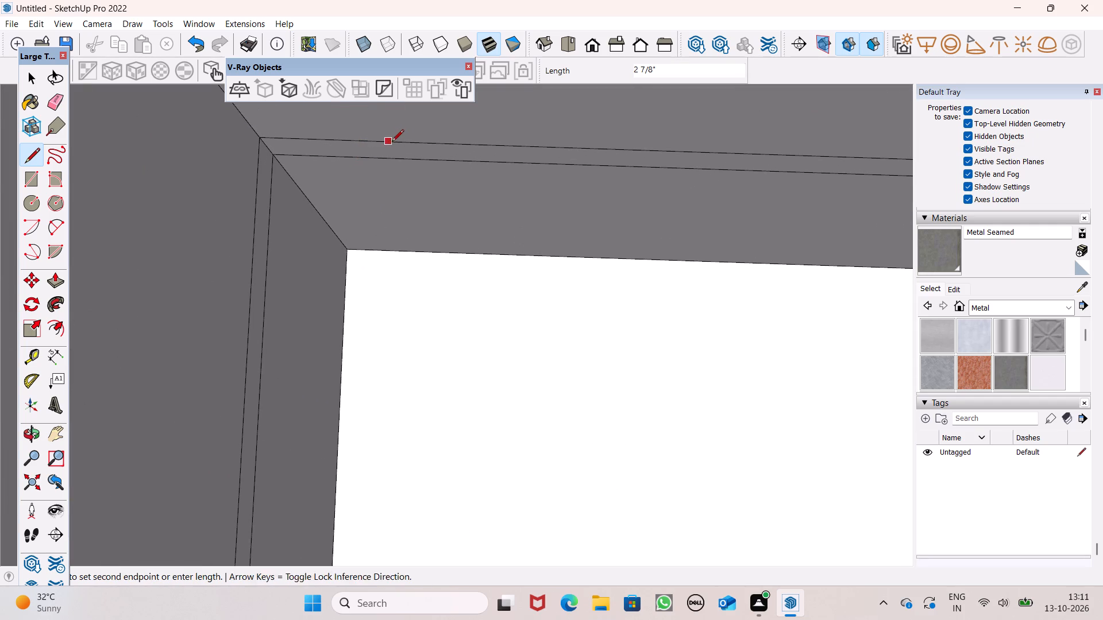
{"action": "left_click", "coordinate": [423, 137]}
{"action": "left_click", "coordinate": [364, 156]}
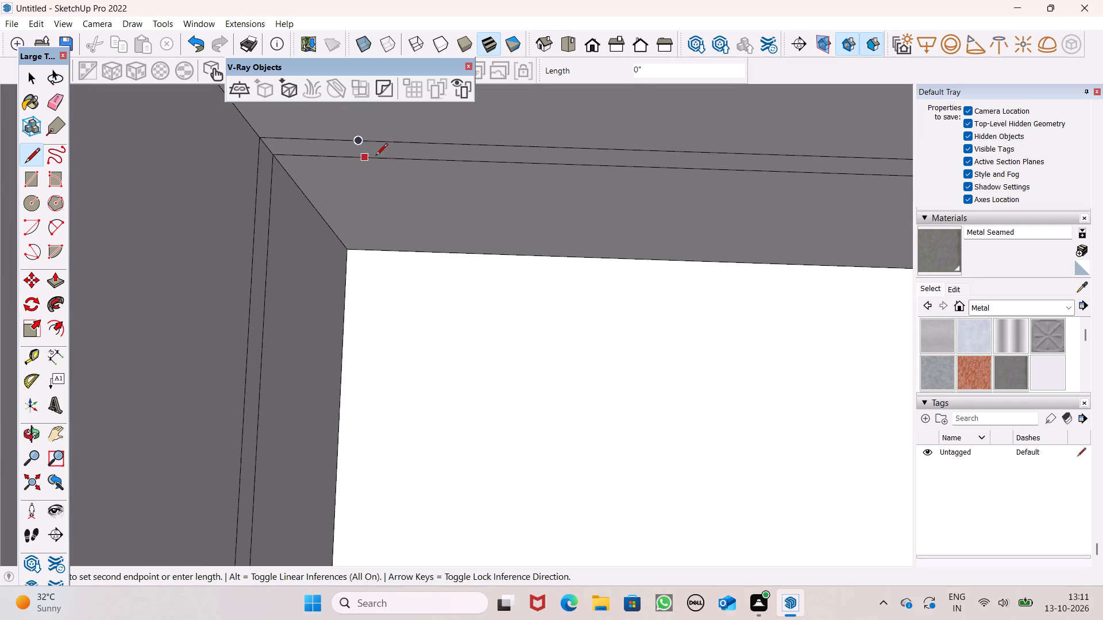
{"action": "left_click", "coordinate": [396, 157]}
{"action": "scroll", "coordinate": [422, 211], "scroll_direction": "down", "scroll_amount": 4}
{"action": "scroll", "coordinate": [488, 240], "scroll_direction": "down", "scroll_amount": 9}
{"action": "middle_click_drag", "start_coordinate": [595, 440], "coordinate": [776, 342]}
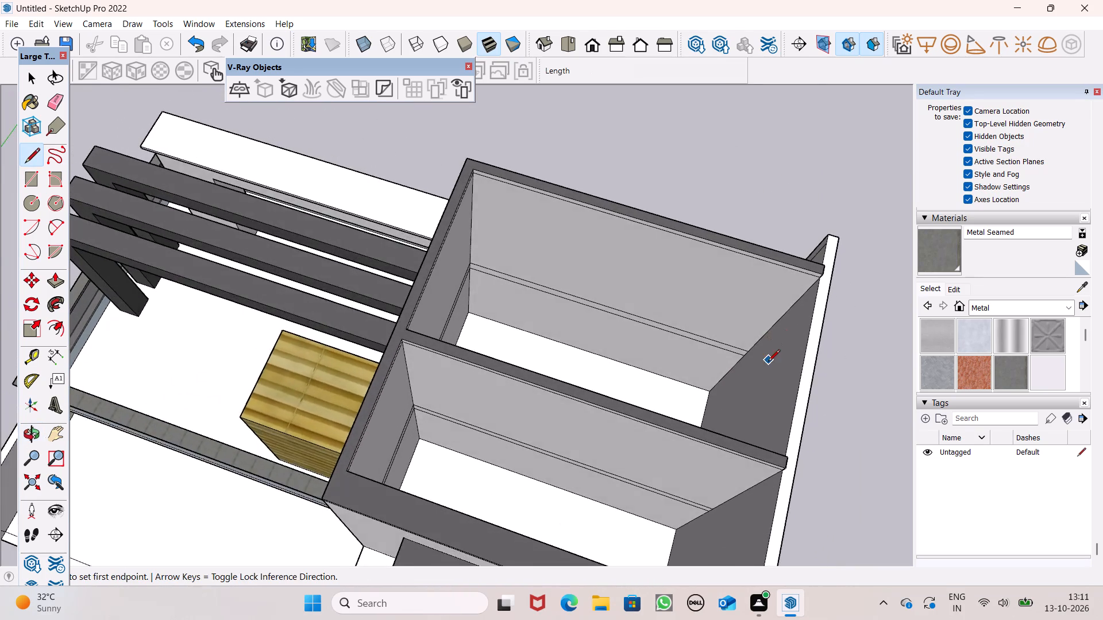
Draw a line about 13' 7" long across the rear upper room's end wall, joining the ledge corners to form a face.
{"action": "scroll", "coordinate": [768, 363], "scroll_direction": "up", "scroll_amount": 7}
{"action": "middle_click_drag", "start_coordinate": [769, 477], "coordinate": [854, 588]}
{"action": "scroll", "coordinate": [855, 590], "scroll_direction": "up", "scroll_amount": 1}
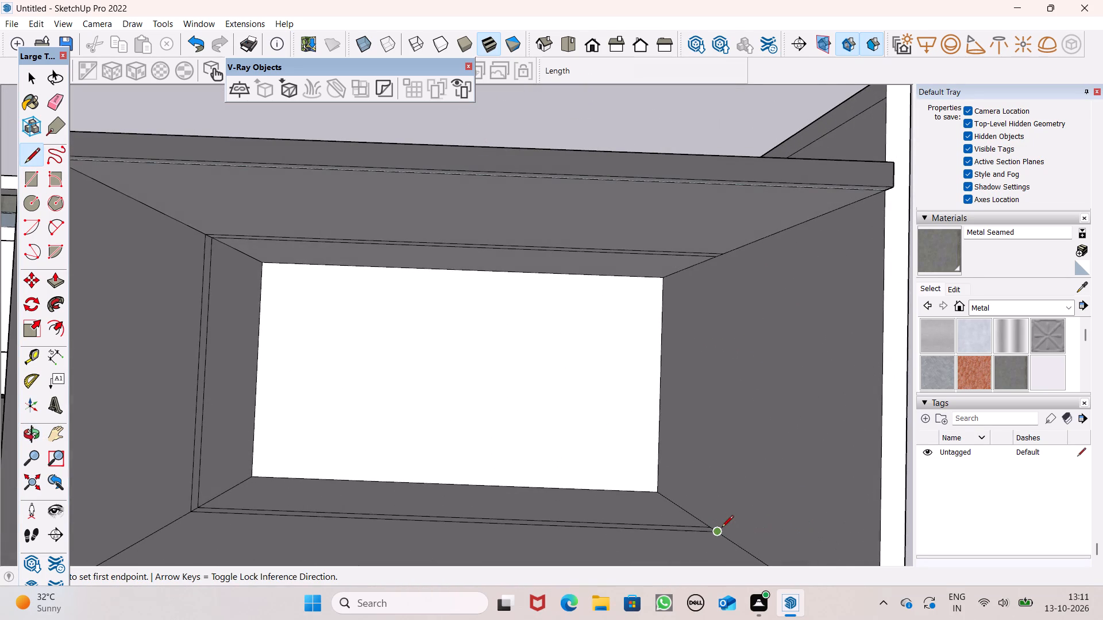
{"action": "left_click_drag", "start_coordinate": [722, 529], "coordinate": [722, 471]}
{"action": "left_click", "coordinate": [727, 253]}
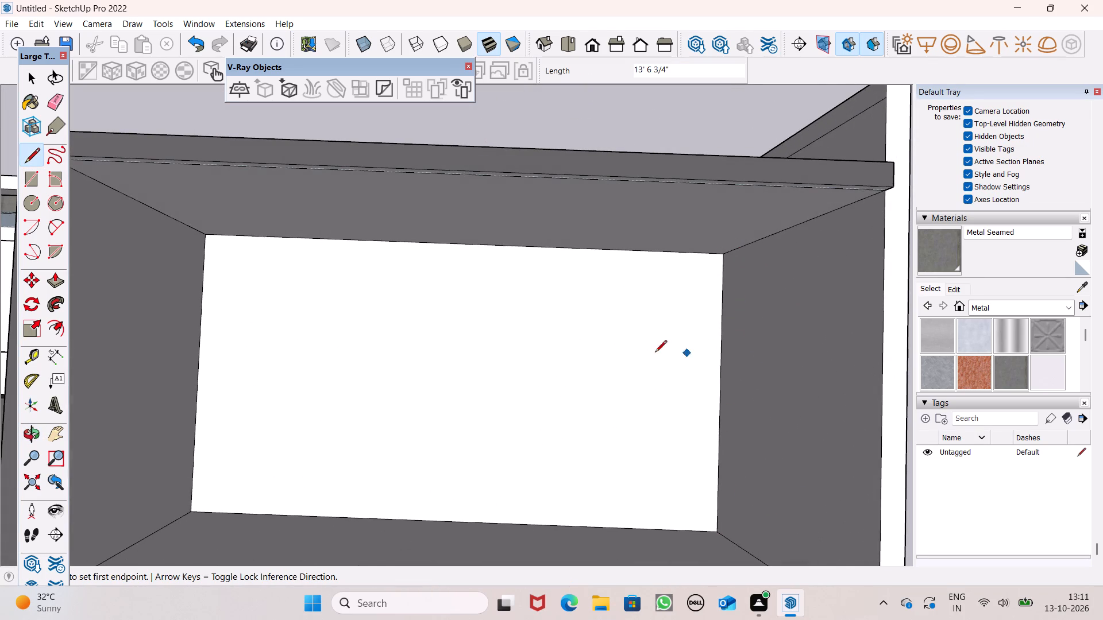
Draw a line about 9' 4" long across the front upper room's end wall from the upper ledge corner to the front wall.
{"action": "scroll", "coordinate": [404, 305], "scroll_direction": "down", "scroll_amount": 9}
{"action": "scroll", "coordinate": [497, 267], "scroll_direction": "down", "scroll_amount": 2}
{"action": "scroll", "coordinate": [514, 305], "scroll_direction": "up", "scroll_amount": 1}
{"action": "middle_click_drag", "start_coordinate": [604, 520], "coordinate": [650, 440]}
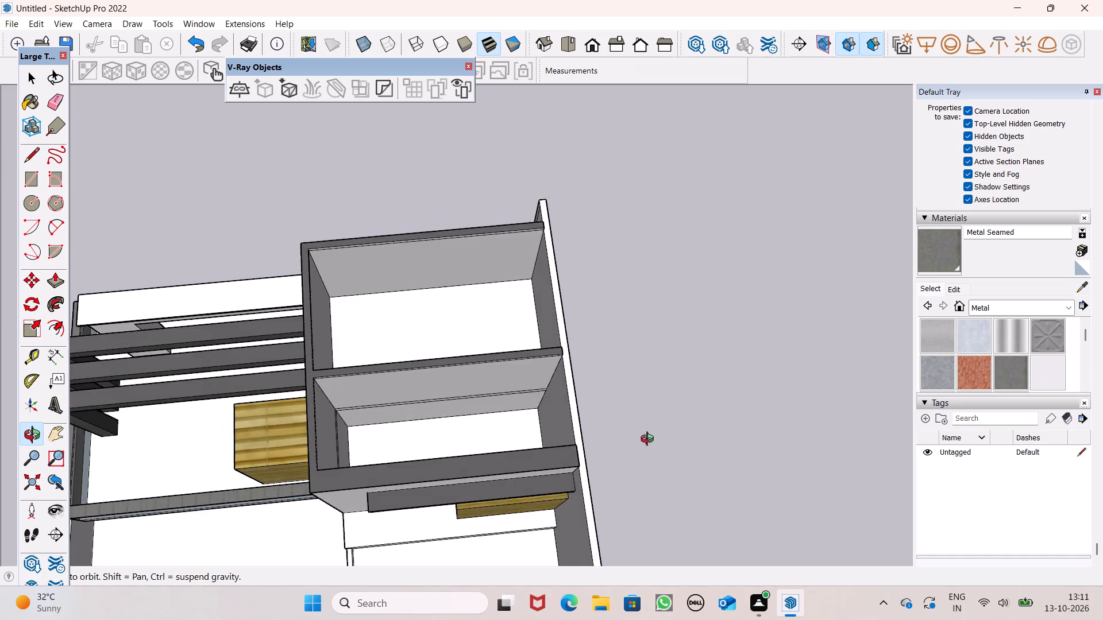
{"action": "middle_click_drag", "start_coordinate": [650, 440], "coordinate": [650, 441]}
{"action": "scroll", "coordinate": [515, 419], "scroll_direction": "up", "scroll_amount": 8}
{"action": "middle_click_drag", "start_coordinate": [585, 477], "coordinate": [624, 546]}
{"action": "scroll", "coordinate": [622, 549], "scroll_direction": "up", "scroll_amount": 1}
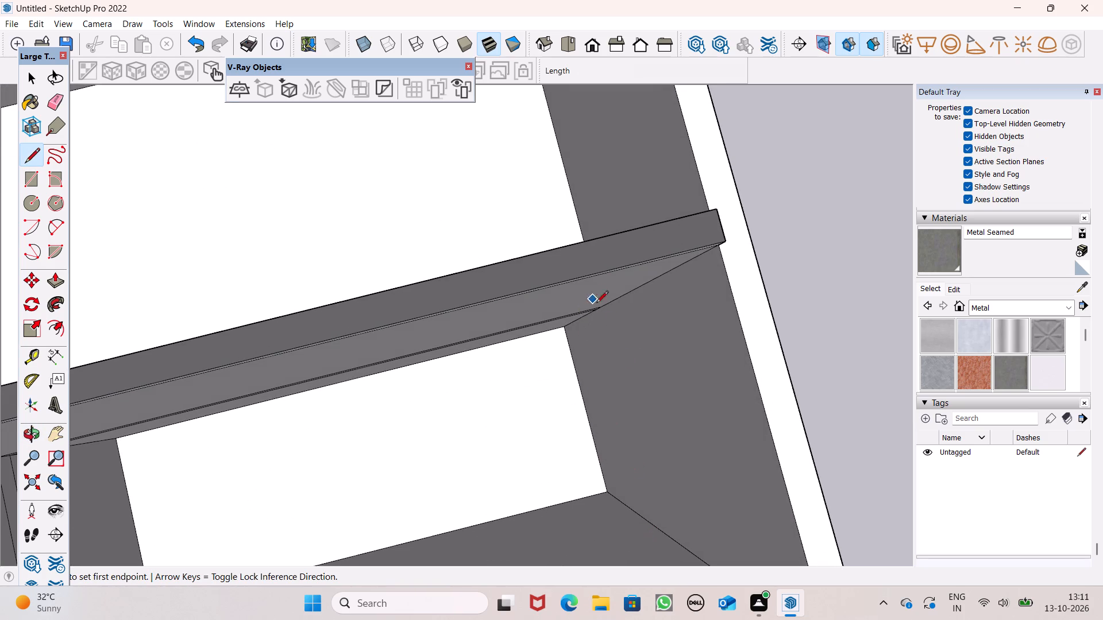
{"action": "middle_click_drag", "start_coordinate": [626, 362], "coordinate": [822, 262]}
{"action": "scroll", "coordinate": [654, 335], "scroll_direction": "up", "scroll_amount": 1}
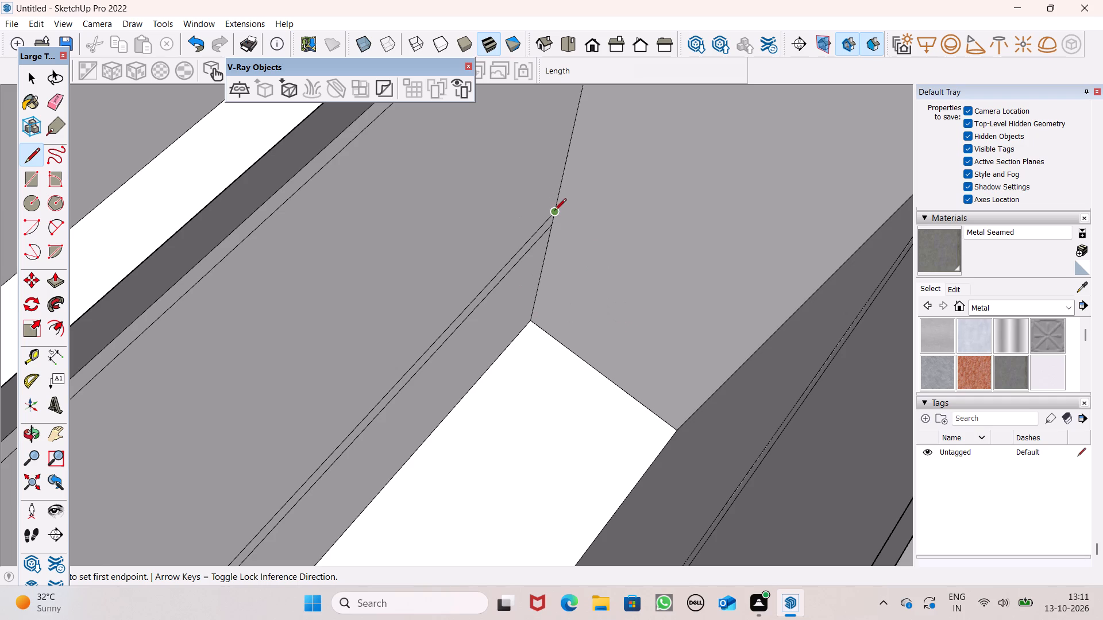
{"action": "left_click_drag", "start_coordinate": [554, 211], "coordinate": [564, 215]}
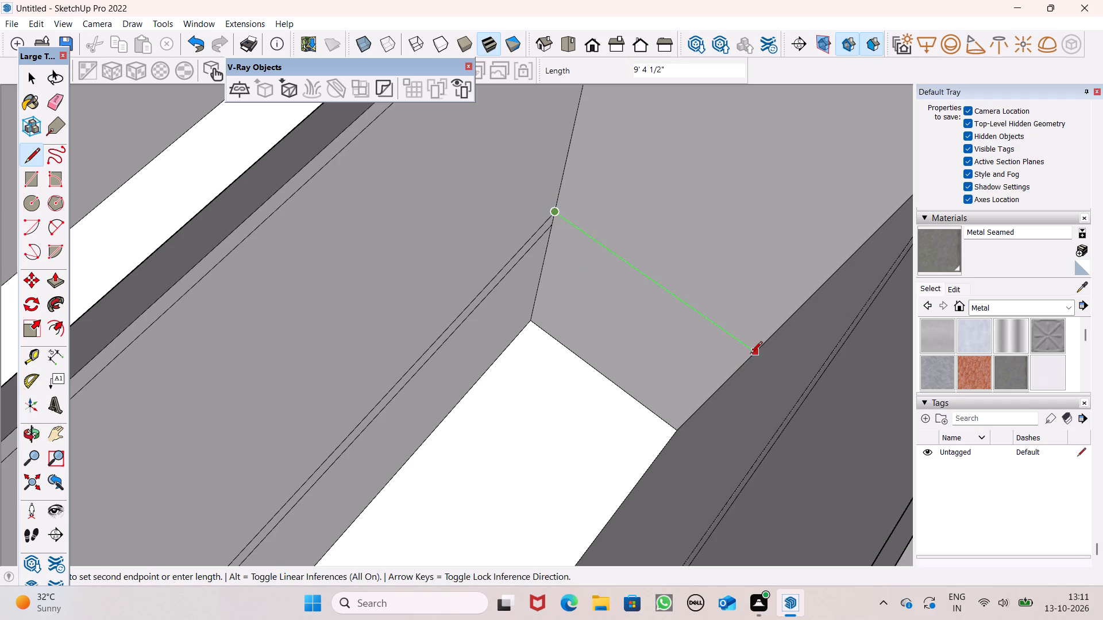
{"action": "left_click", "coordinate": [750, 354]}
{"action": "scroll", "coordinate": [686, 249], "scroll_direction": "down", "scroll_amount": 4}
{"action": "key", "text": "space"}
Draw a line about 25' 7" long along the front wall's inner face, from the end wall to the lower ledge corner.
{"action": "middle_click_drag", "start_coordinate": [697, 314], "coordinate": [852, 152]}
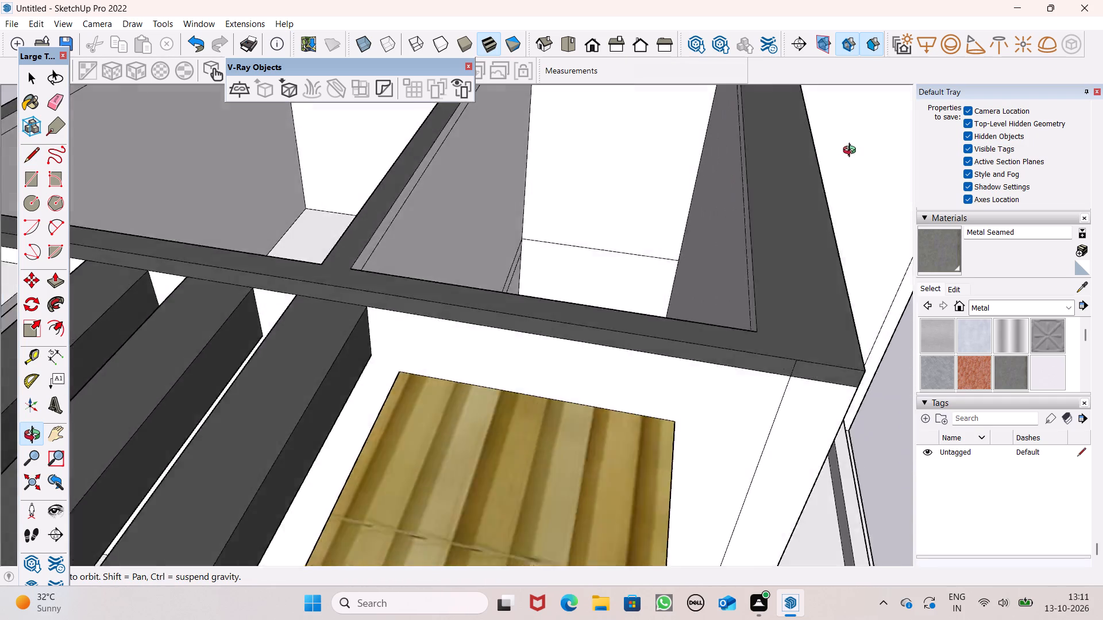
{"action": "middle_click_drag", "start_coordinate": [852, 152], "coordinate": [835, 191]}
{"action": "scroll", "coordinate": [742, 208], "scroll_direction": "up", "scroll_amount": 1}
{"action": "middle_click_drag", "start_coordinate": [715, 295], "coordinate": [862, 355]}
{"action": "scroll", "coordinate": [874, 354], "scroll_direction": "up", "scroll_amount": 1}
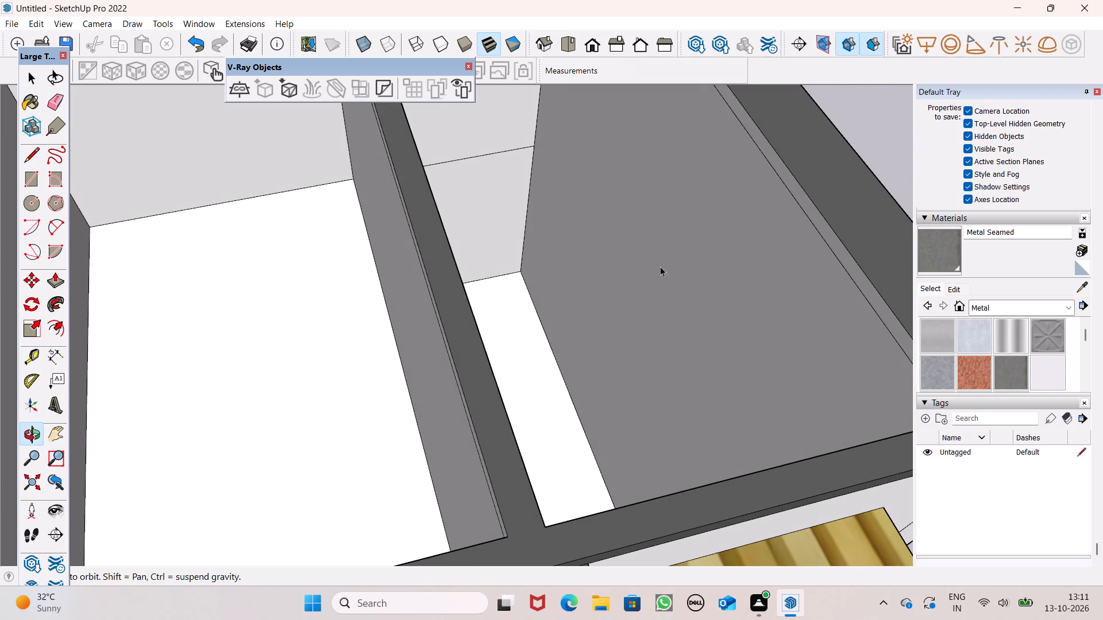
{"action": "left_click_drag", "start_coordinate": [21, 153], "coordinate": [26, 154]}
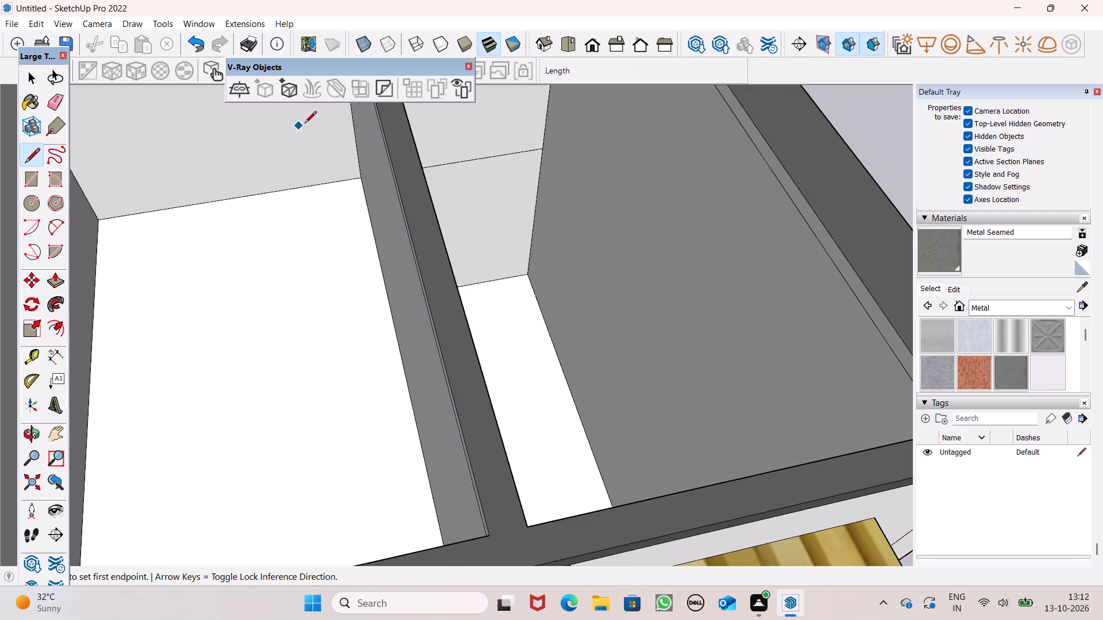
{"action": "left_click_drag", "start_coordinate": [539, 153], "coordinate": [550, 173]}
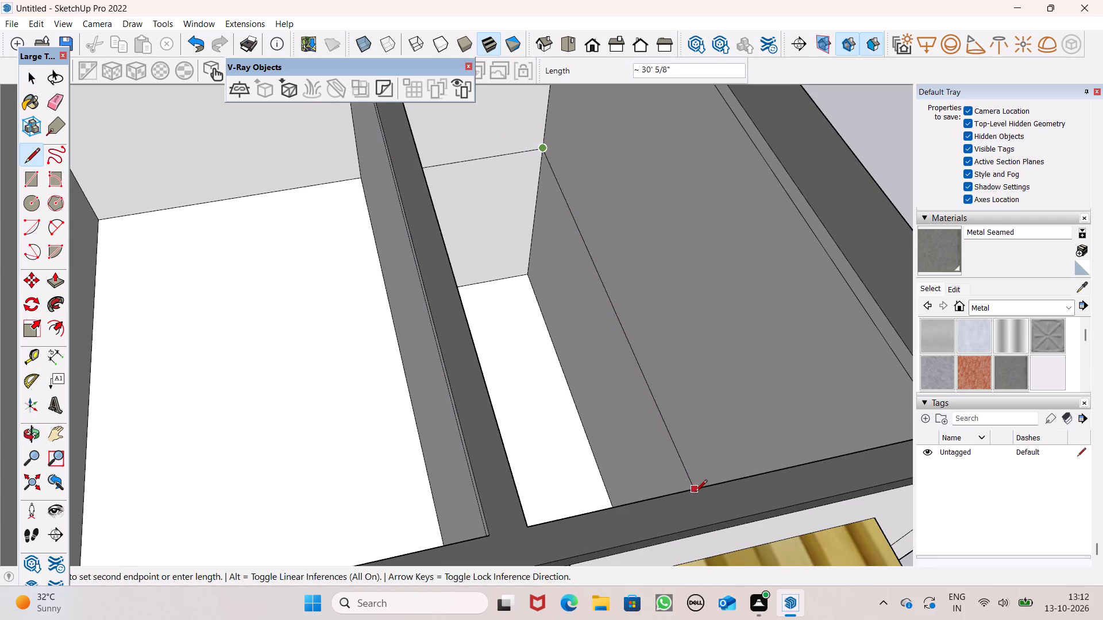
{"action": "middle_click_drag", "start_coordinate": [697, 500], "coordinate": [770, 580]}
{"action": "scroll", "coordinate": [765, 409], "scroll_direction": "up", "scroll_amount": 1}
{"action": "middle_click_drag", "start_coordinate": [763, 413], "coordinate": [800, 513]}
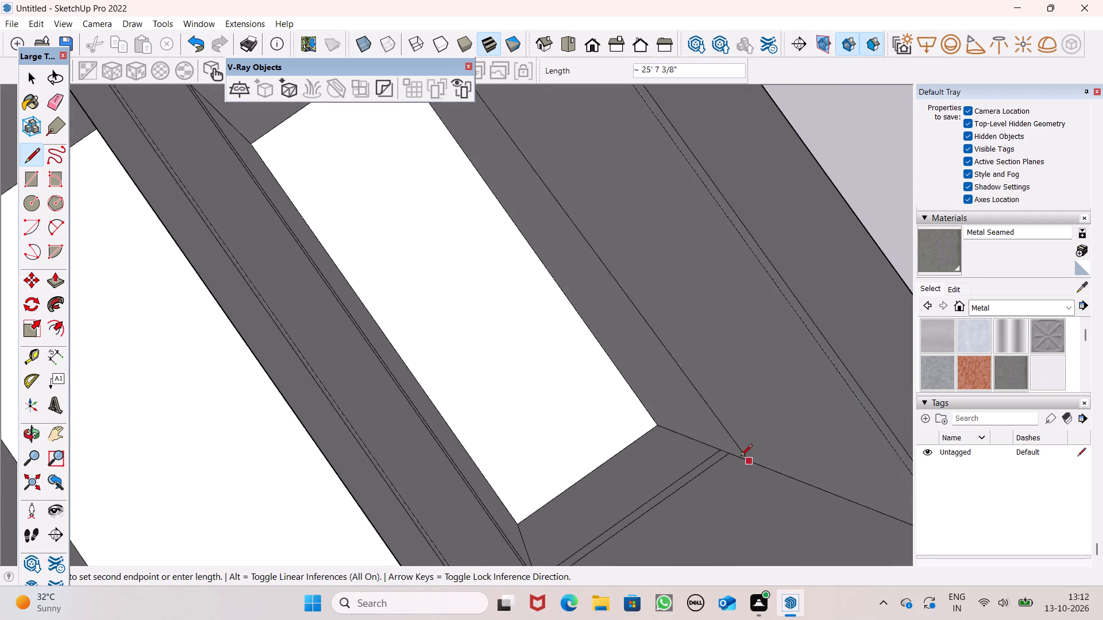
{"action": "left_click", "coordinate": [720, 455]}
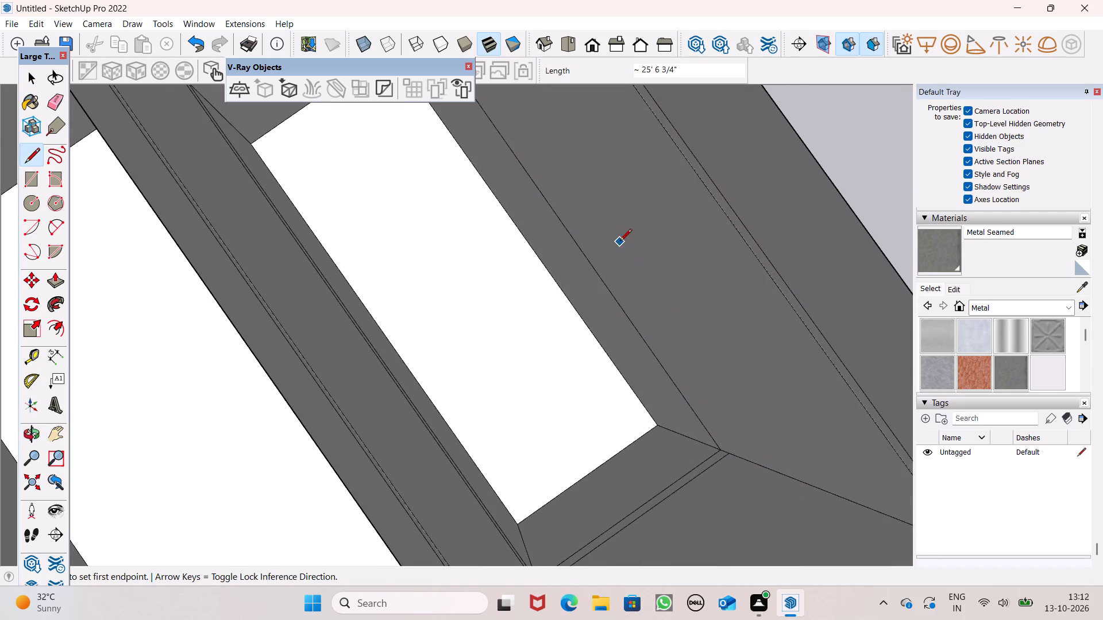
{"action": "key", "text": "space"}
Examine the ledge lines and open corners inside the front and rear upper rooms.
{"action": "middle_click_drag", "start_coordinate": [633, 369], "coordinate": [621, 369]}
{"action": "scroll", "coordinate": [633, 369], "scroll_direction": "up", "scroll_amount": 1}
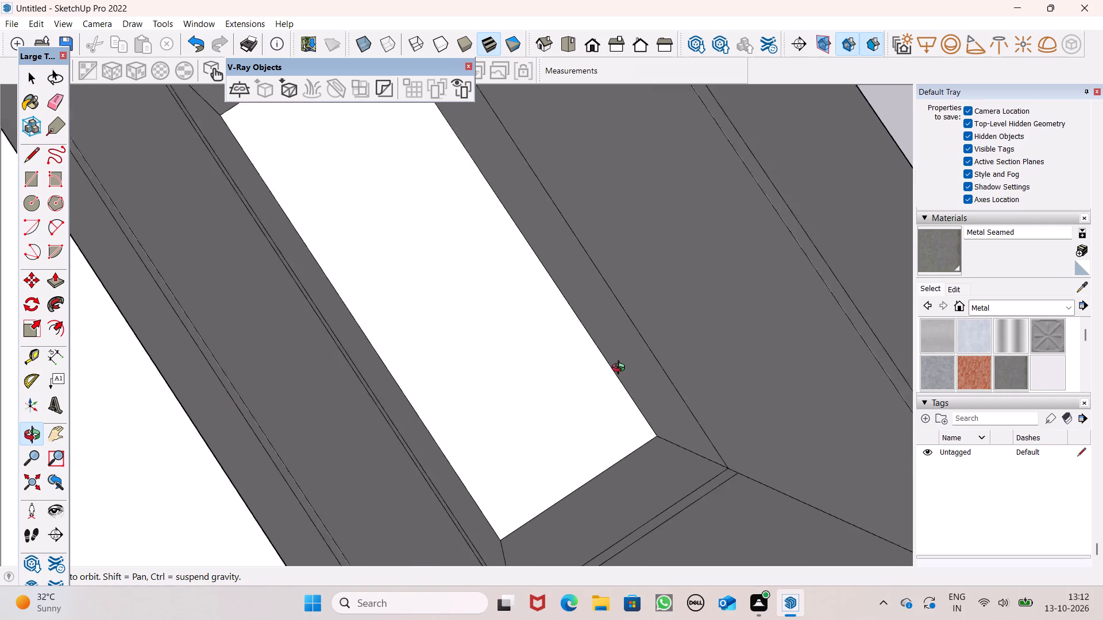
{"action": "middle_click_drag", "start_coordinate": [621, 369], "coordinate": [880, 313]}
{"action": "scroll", "coordinate": [794, 300], "scroll_direction": "up", "scroll_amount": 1}
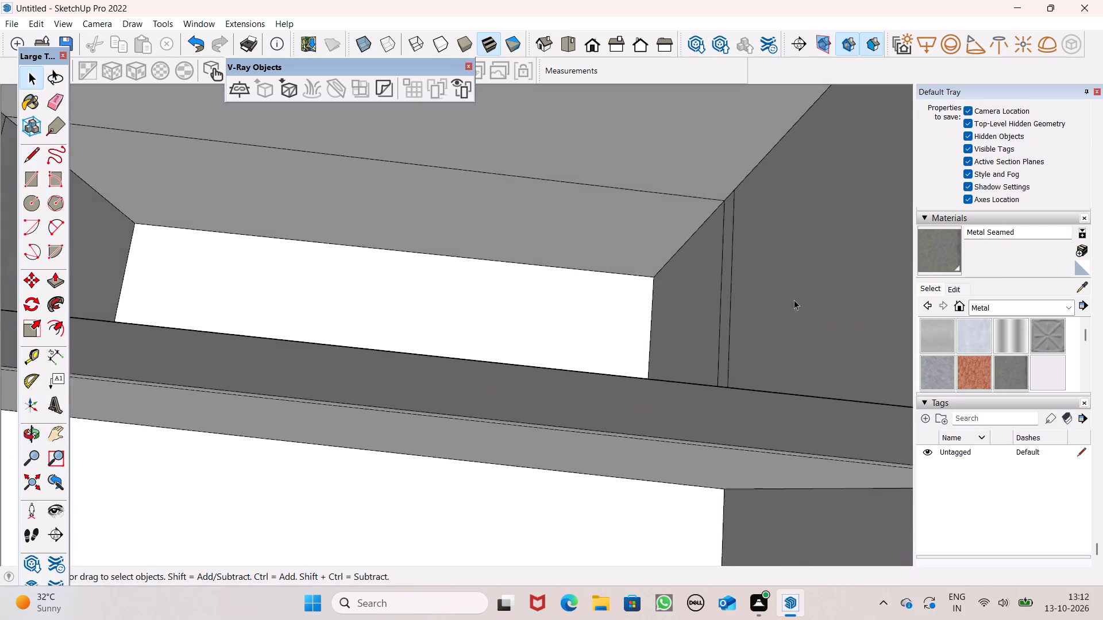
{"action": "middle_click_drag", "start_coordinate": [794, 300], "coordinate": [797, 242]}
{"action": "scroll", "coordinate": [311, 483], "scroll_direction": "down", "scroll_amount": 1}
{"action": "scroll", "coordinate": [321, 418], "scroll_direction": "down", "scroll_amount": 1}
{"action": "scroll", "coordinate": [385, 439], "scroll_direction": "down", "scroll_amount": 5}
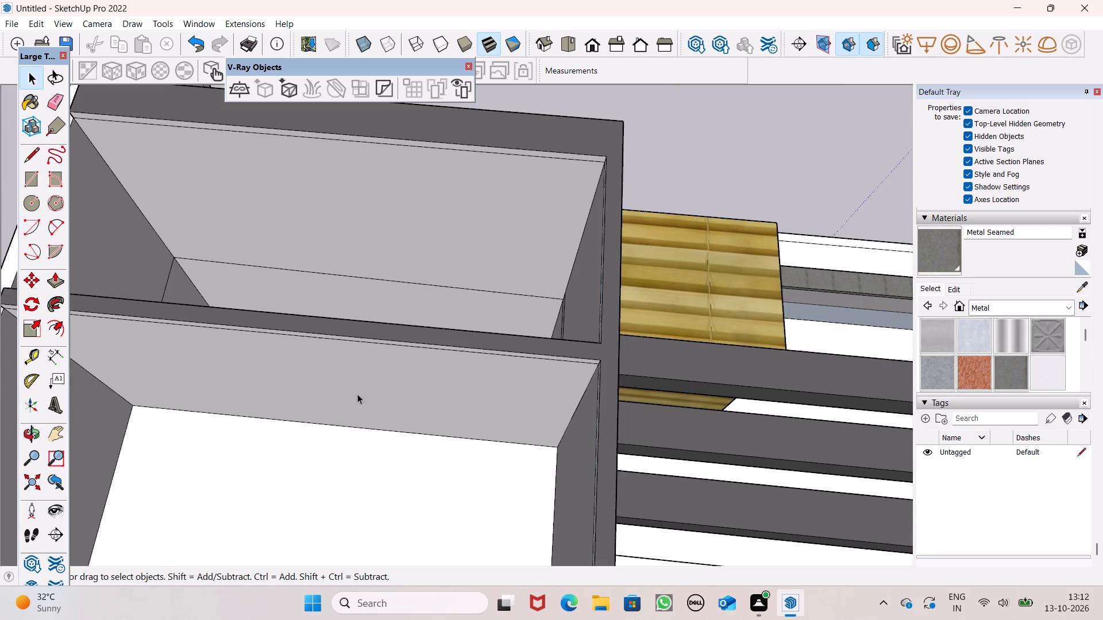
{"action": "scroll", "coordinate": [129, 191], "scroll_direction": "up", "scroll_amount": 1}
{"action": "scroll", "coordinate": [176, 308], "scroll_direction": "down", "scroll_amount": 3}
Draw a second line about 25' 6" long along the front wall's inner face, starting from the pergola-end upper ledge corner.
{"action": "middle_click_drag", "start_coordinate": [188, 335], "coordinate": [618, 253]}
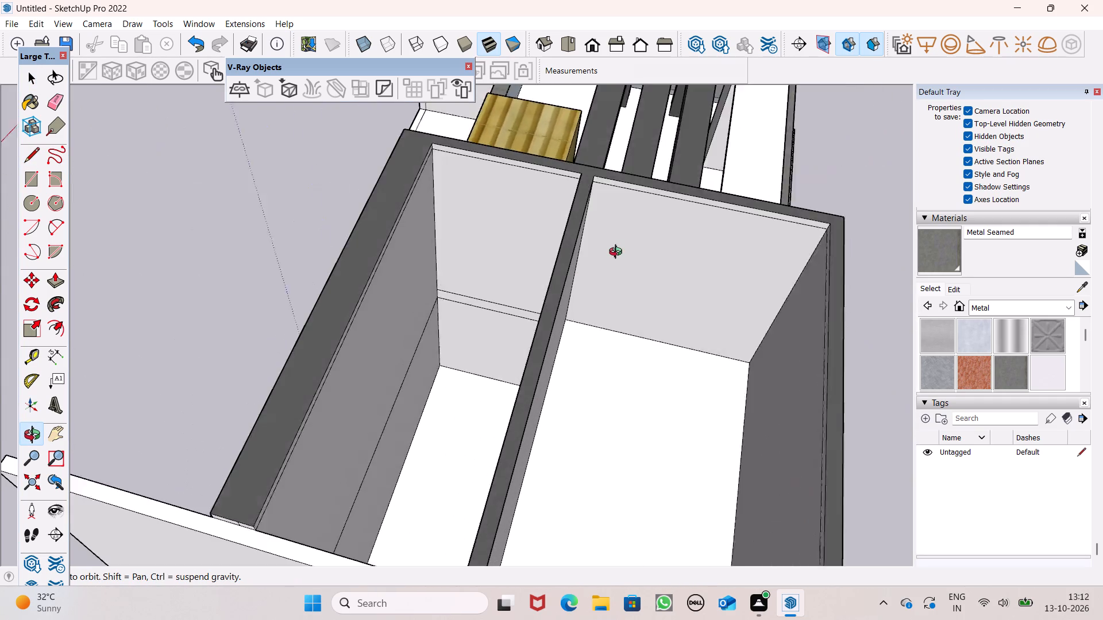
{"action": "middle_click_drag", "start_coordinate": [618, 253], "coordinate": [622, 239]}
{"action": "middle_click", "coordinate": [417, 324]}
{"action": "scroll", "coordinate": [417, 324], "scroll_direction": "up", "scroll_amount": 7}
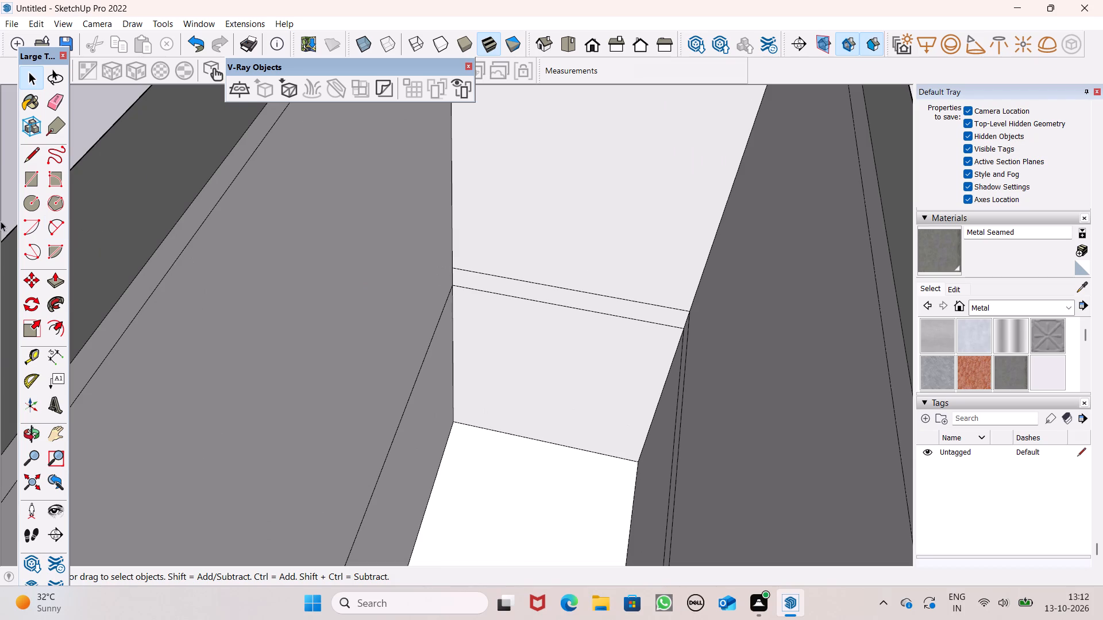
{"action": "left_click_drag", "start_coordinate": [32, 155], "coordinate": [38, 155]}
{"action": "left_click_drag", "start_coordinate": [459, 269], "coordinate": [446, 274]}
{"action": "scroll", "coordinate": [369, 448], "scroll_direction": "down", "scroll_amount": 10}
{"action": "middle_click_drag", "start_coordinate": [367, 494], "coordinate": [271, 553]}
{"action": "scroll", "coordinate": [292, 551], "scroll_direction": "up", "scroll_amount": 1}
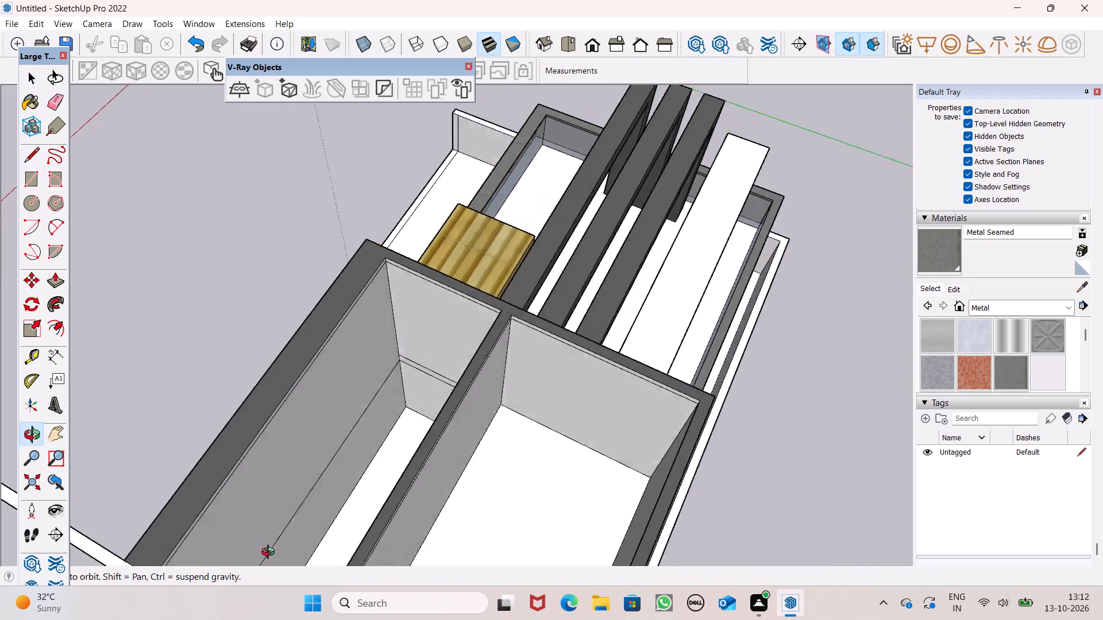
{"action": "middle_click_drag", "start_coordinate": [271, 553], "coordinate": [115, 541]}
{"action": "scroll", "coordinate": [103, 448], "scroll_direction": "up", "scroll_amount": 5}
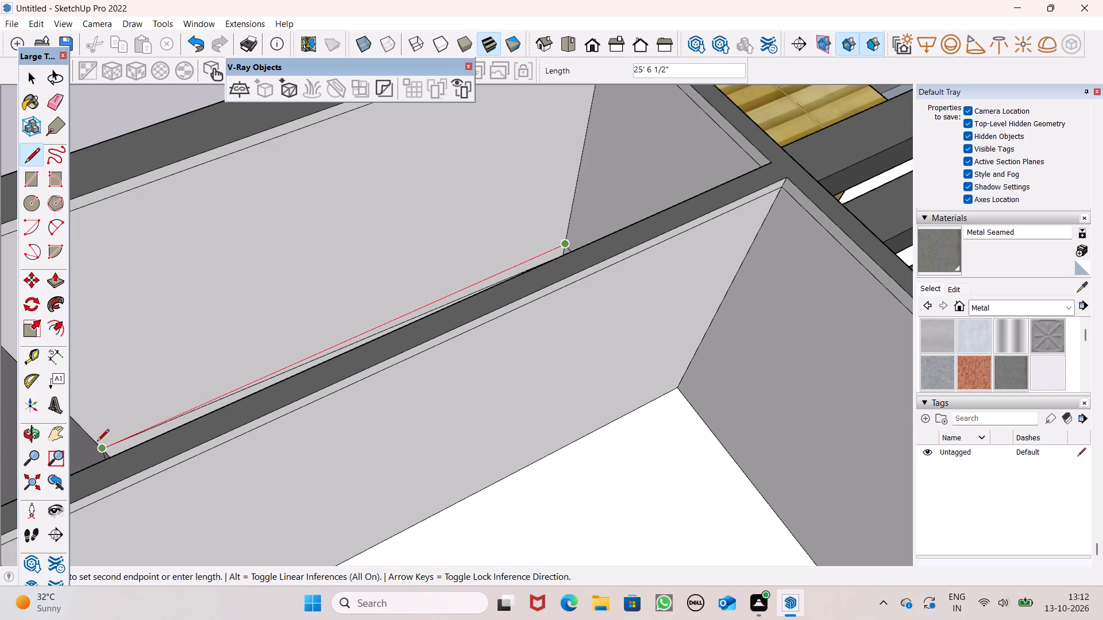
{"action": "scroll", "coordinate": [86, 439], "scroll_direction": "up", "scroll_amount": 7}
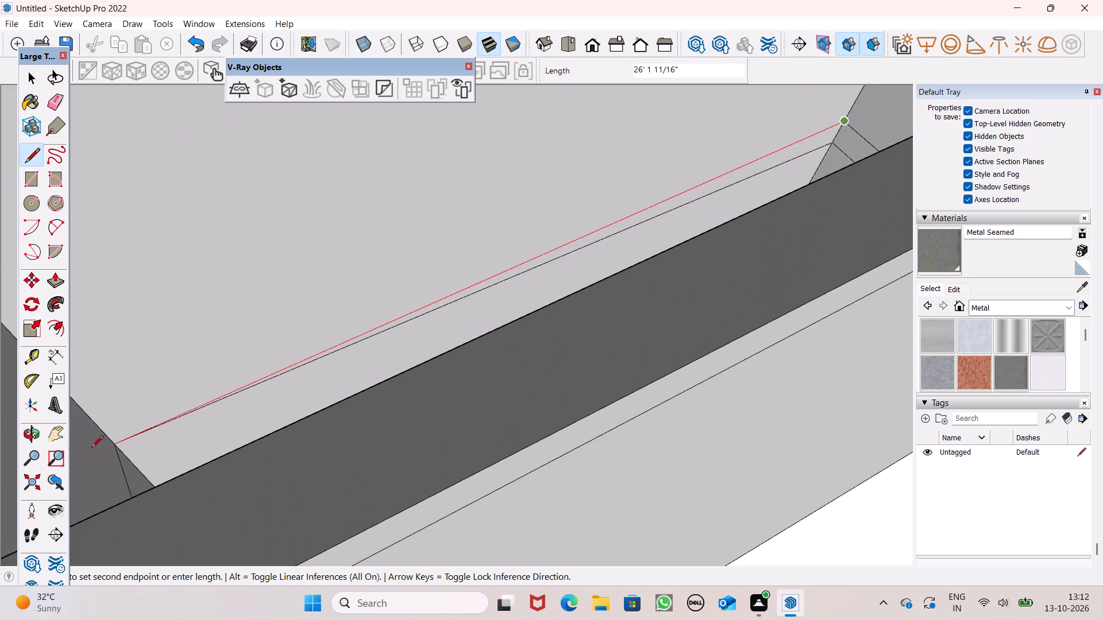
{"action": "left_click", "coordinate": [103, 439]}
{"action": "scroll", "coordinate": [79, 400], "scroll_direction": "down", "scroll_amount": 1}
{"action": "scroll", "coordinate": [78, 414], "scroll_direction": "up", "scroll_amount": 1}
{"action": "scroll", "coordinate": [78, 416], "scroll_direction": "down", "scroll_amount": 3}
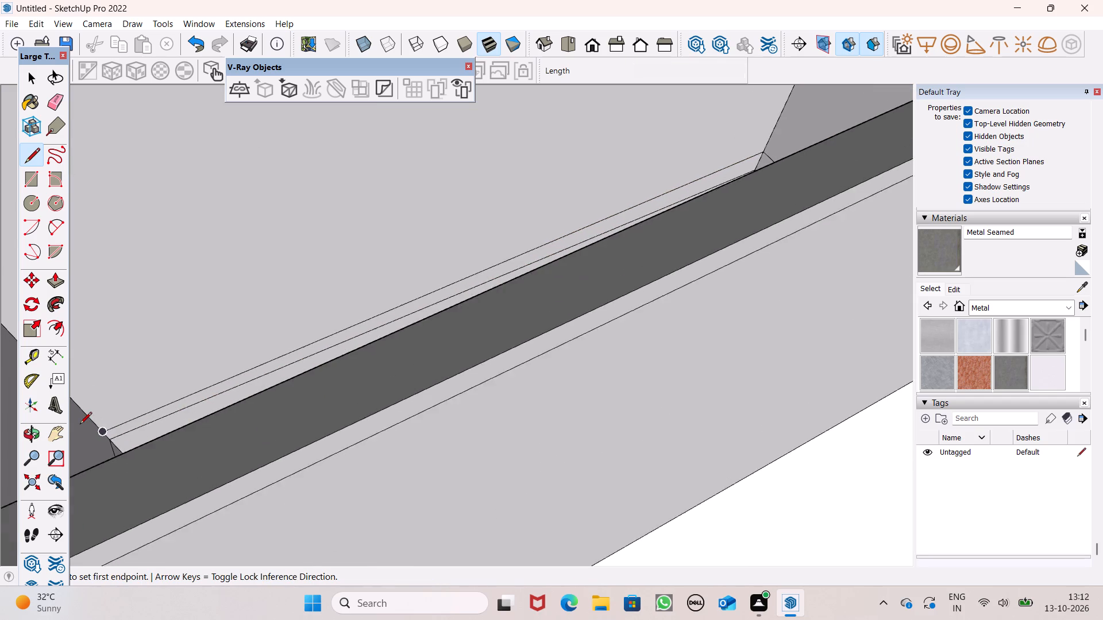
Draw a short line from the coping's inner corner on the front upper room to form its roof face.
{"action": "middle_click_drag", "start_coordinate": [152, 467], "coordinate": [412, 509]}
{"action": "scroll", "coordinate": [384, 371], "scroll_direction": "down", "scroll_amount": 8}
{"action": "scroll", "coordinate": [331, 380], "scroll_direction": "down", "scroll_amount": 1}
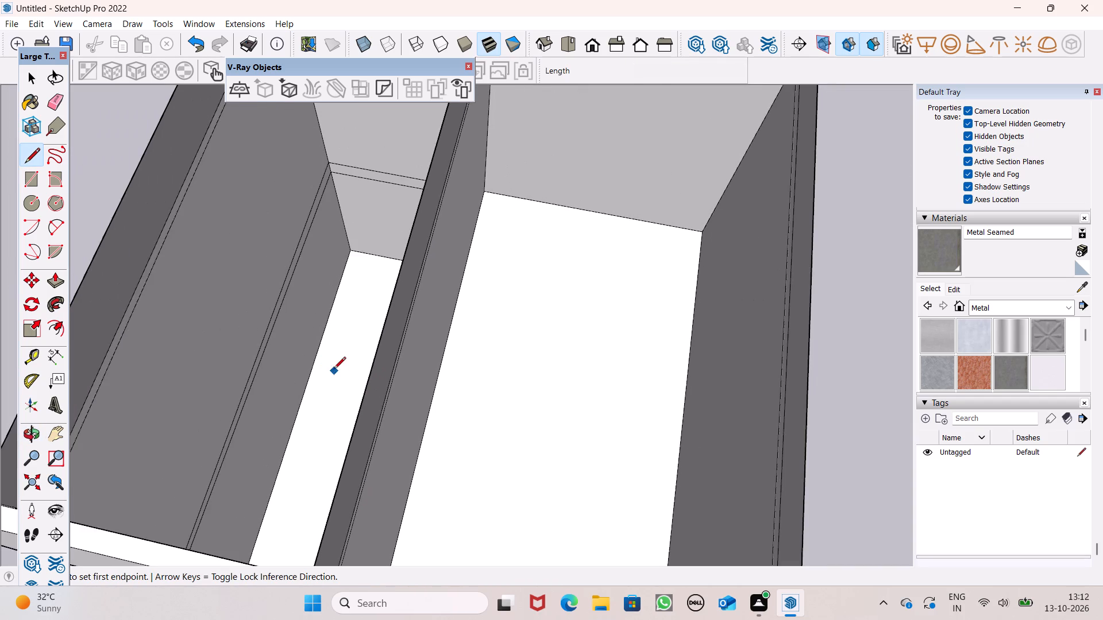
{"action": "scroll", "coordinate": [335, 374], "scroll_direction": "down", "scroll_amount": 3}
{"action": "scroll", "coordinate": [203, 427], "scroll_direction": "up", "scroll_amount": 3}
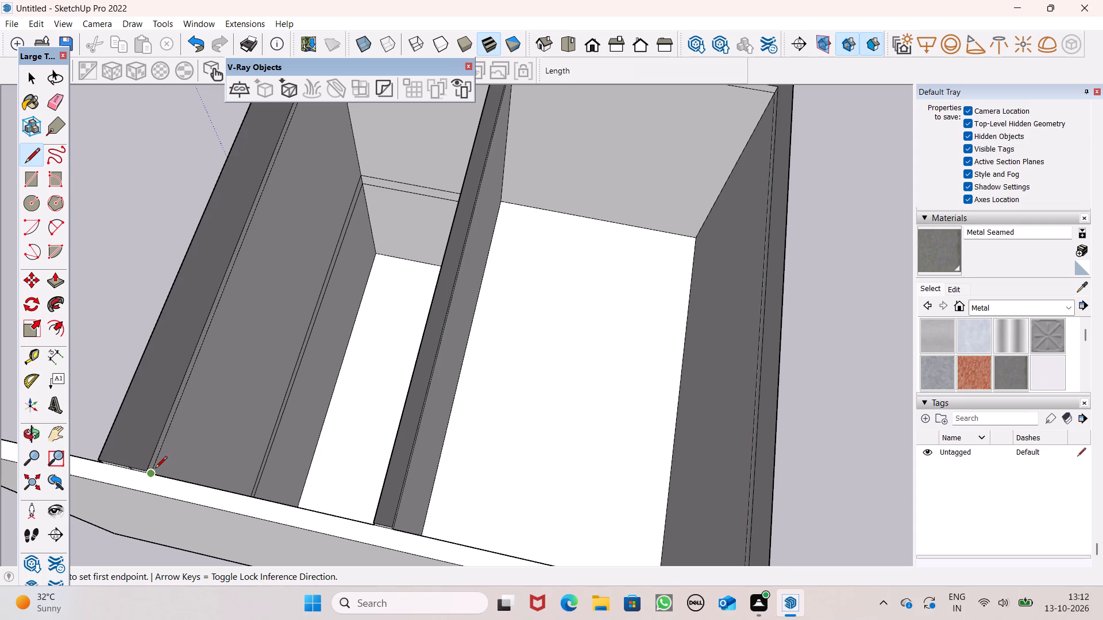
{"action": "left_click", "coordinate": [155, 469]}
{"action": "left_click", "coordinate": [160, 453]}
{"action": "scroll", "coordinate": [221, 436], "scroll_direction": "up", "scroll_amount": 1}
{"action": "scroll", "coordinate": [245, 467], "scroll_direction": "down", "scroll_amount": 1}
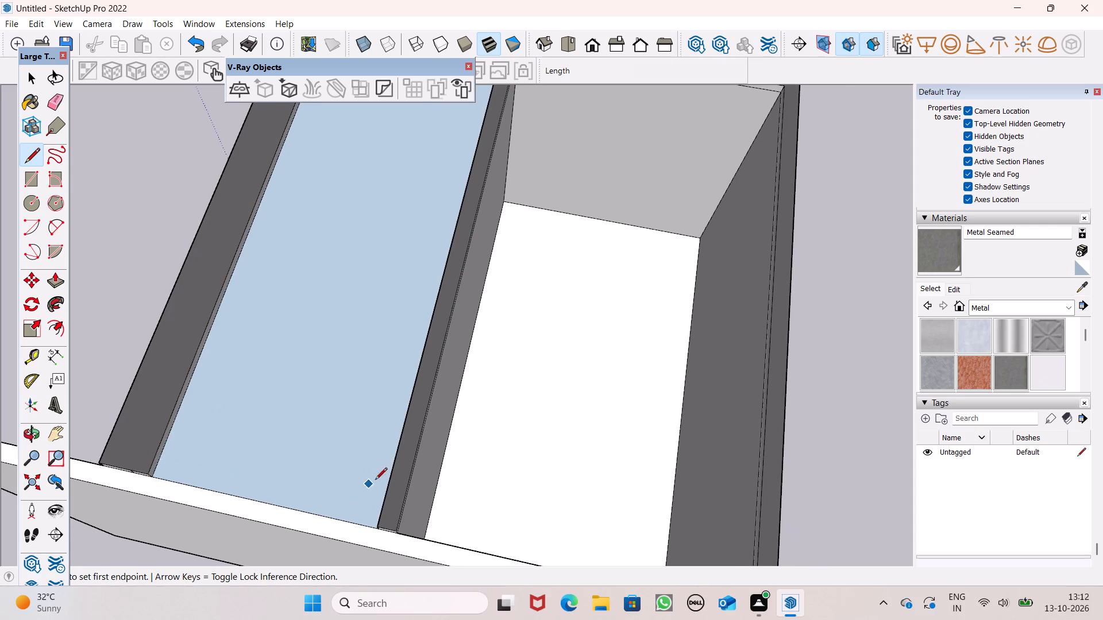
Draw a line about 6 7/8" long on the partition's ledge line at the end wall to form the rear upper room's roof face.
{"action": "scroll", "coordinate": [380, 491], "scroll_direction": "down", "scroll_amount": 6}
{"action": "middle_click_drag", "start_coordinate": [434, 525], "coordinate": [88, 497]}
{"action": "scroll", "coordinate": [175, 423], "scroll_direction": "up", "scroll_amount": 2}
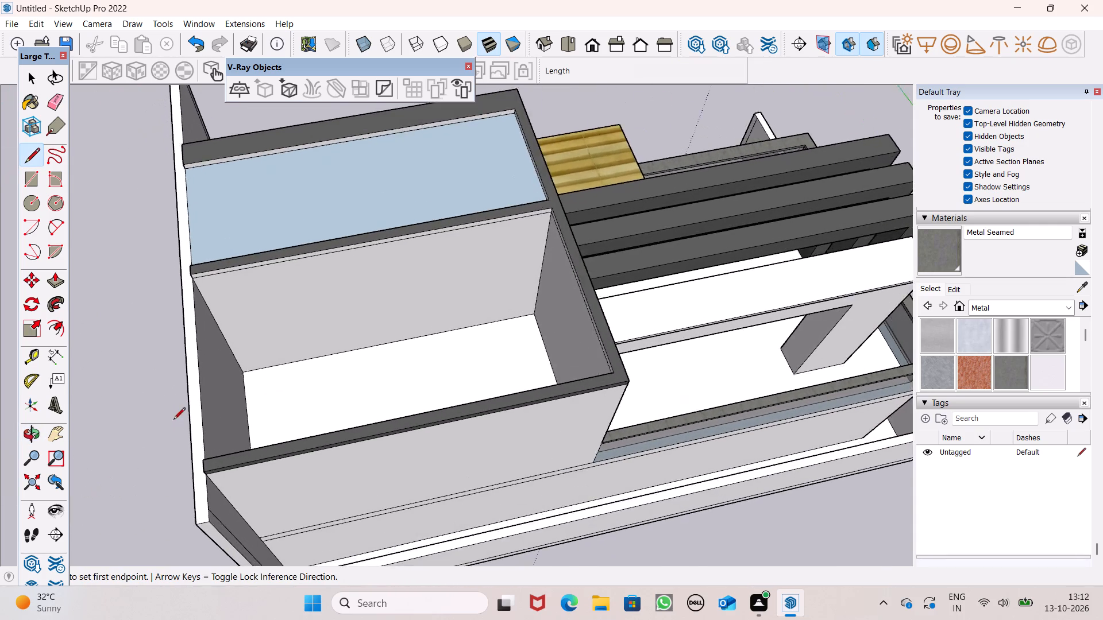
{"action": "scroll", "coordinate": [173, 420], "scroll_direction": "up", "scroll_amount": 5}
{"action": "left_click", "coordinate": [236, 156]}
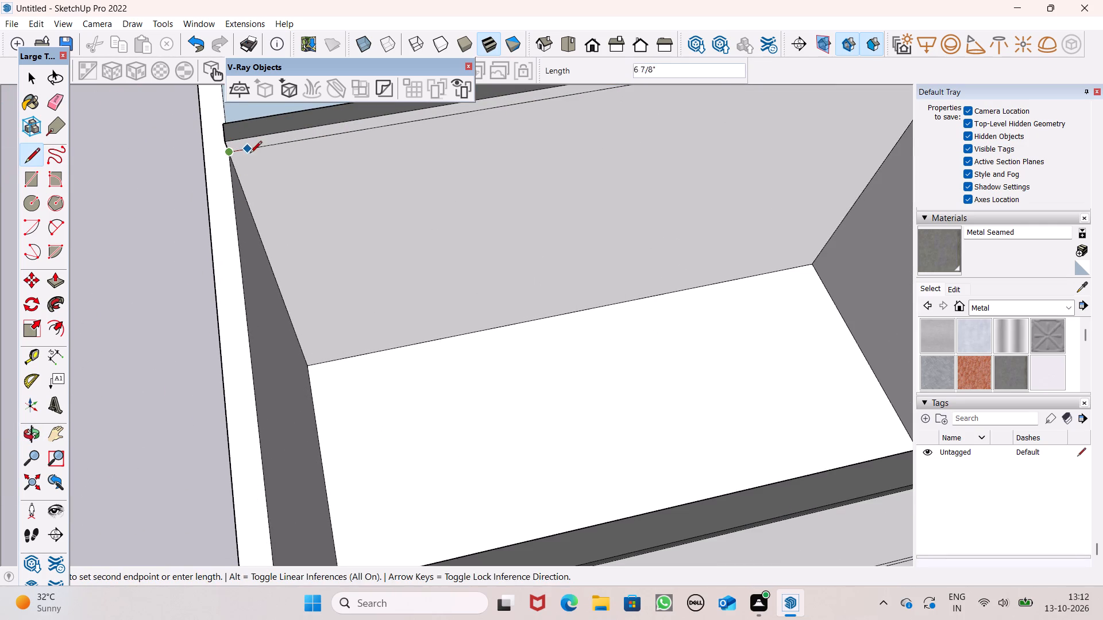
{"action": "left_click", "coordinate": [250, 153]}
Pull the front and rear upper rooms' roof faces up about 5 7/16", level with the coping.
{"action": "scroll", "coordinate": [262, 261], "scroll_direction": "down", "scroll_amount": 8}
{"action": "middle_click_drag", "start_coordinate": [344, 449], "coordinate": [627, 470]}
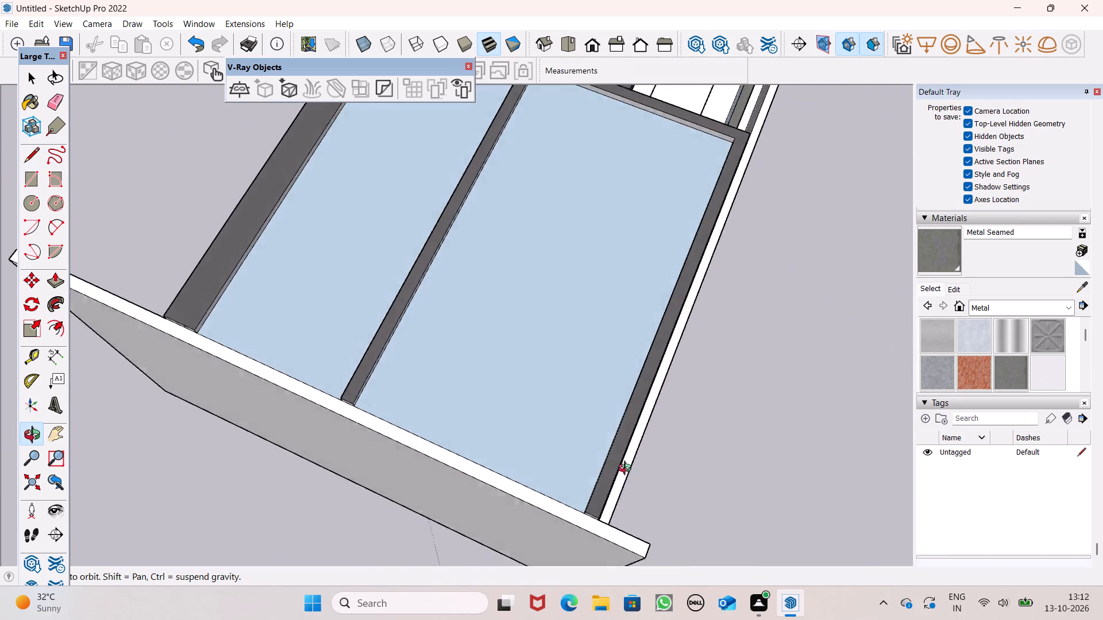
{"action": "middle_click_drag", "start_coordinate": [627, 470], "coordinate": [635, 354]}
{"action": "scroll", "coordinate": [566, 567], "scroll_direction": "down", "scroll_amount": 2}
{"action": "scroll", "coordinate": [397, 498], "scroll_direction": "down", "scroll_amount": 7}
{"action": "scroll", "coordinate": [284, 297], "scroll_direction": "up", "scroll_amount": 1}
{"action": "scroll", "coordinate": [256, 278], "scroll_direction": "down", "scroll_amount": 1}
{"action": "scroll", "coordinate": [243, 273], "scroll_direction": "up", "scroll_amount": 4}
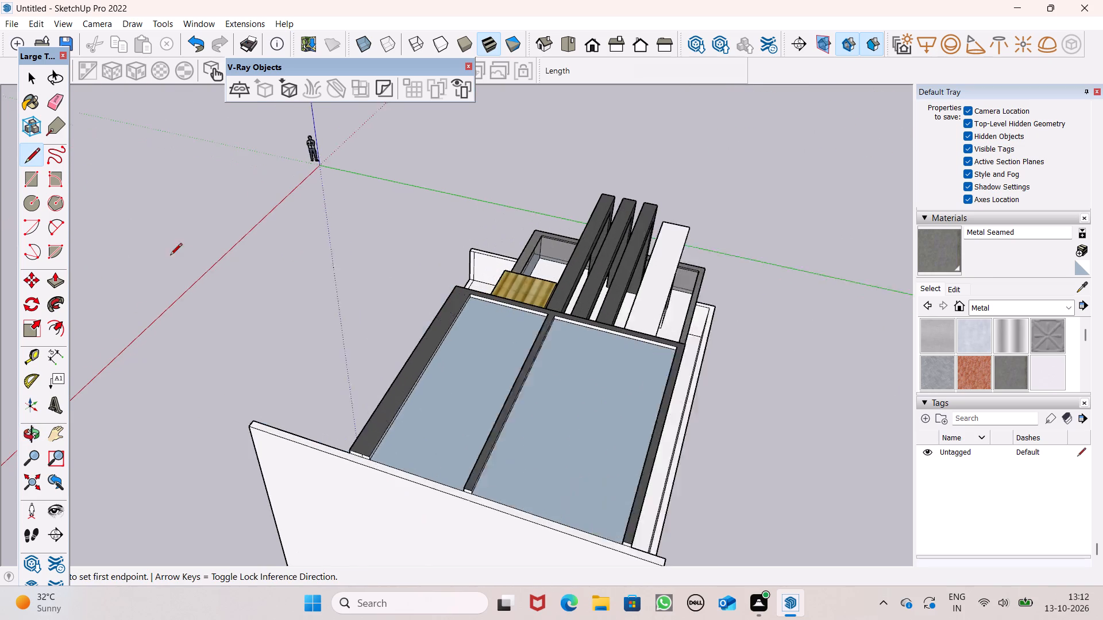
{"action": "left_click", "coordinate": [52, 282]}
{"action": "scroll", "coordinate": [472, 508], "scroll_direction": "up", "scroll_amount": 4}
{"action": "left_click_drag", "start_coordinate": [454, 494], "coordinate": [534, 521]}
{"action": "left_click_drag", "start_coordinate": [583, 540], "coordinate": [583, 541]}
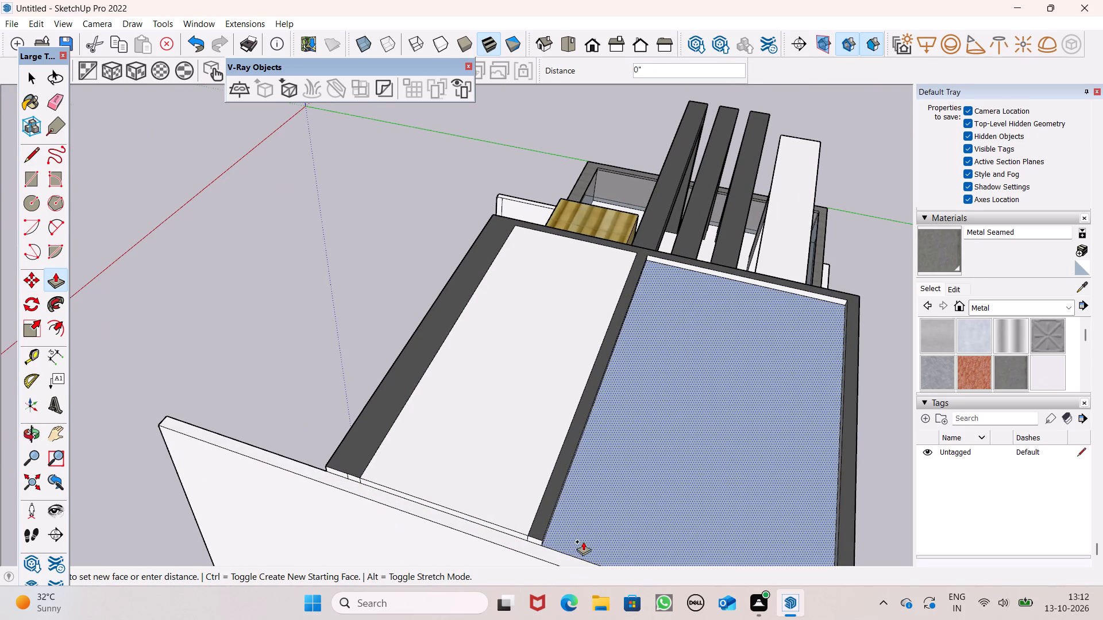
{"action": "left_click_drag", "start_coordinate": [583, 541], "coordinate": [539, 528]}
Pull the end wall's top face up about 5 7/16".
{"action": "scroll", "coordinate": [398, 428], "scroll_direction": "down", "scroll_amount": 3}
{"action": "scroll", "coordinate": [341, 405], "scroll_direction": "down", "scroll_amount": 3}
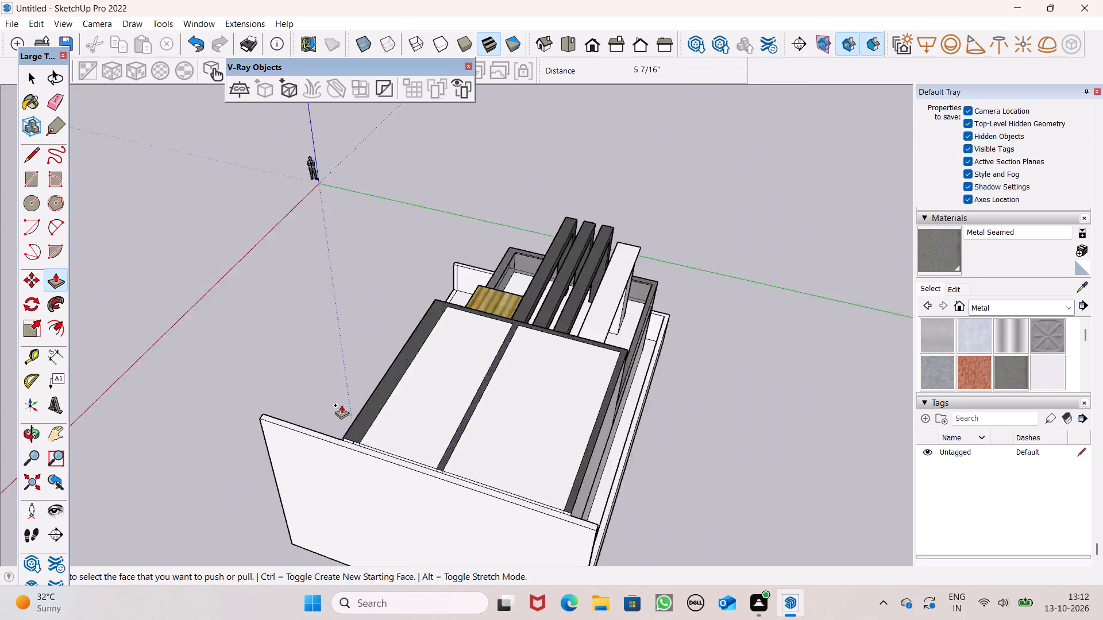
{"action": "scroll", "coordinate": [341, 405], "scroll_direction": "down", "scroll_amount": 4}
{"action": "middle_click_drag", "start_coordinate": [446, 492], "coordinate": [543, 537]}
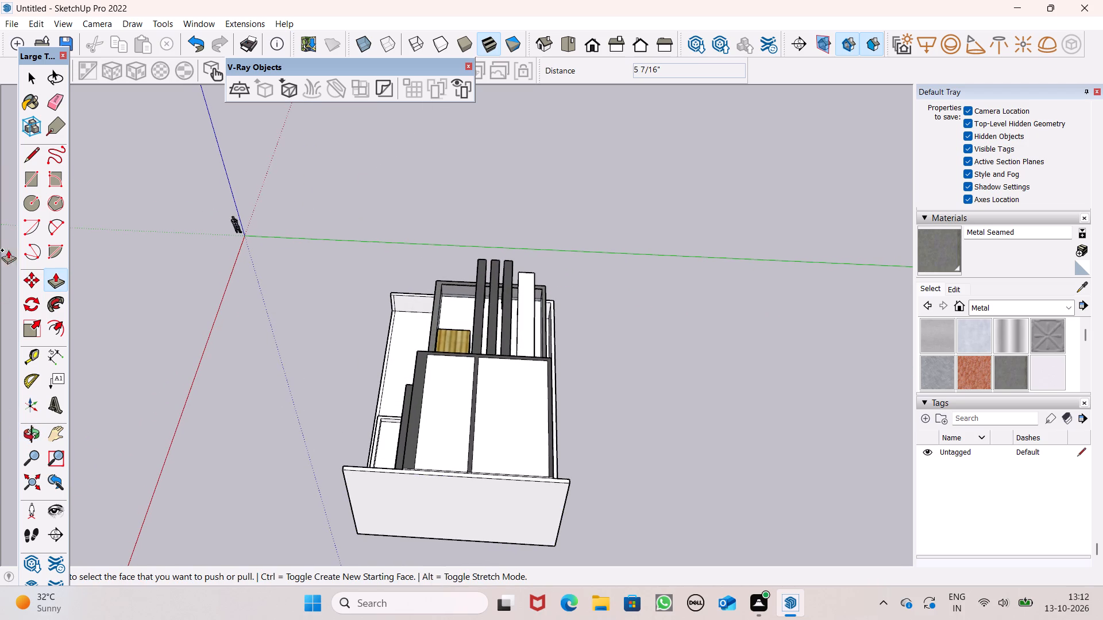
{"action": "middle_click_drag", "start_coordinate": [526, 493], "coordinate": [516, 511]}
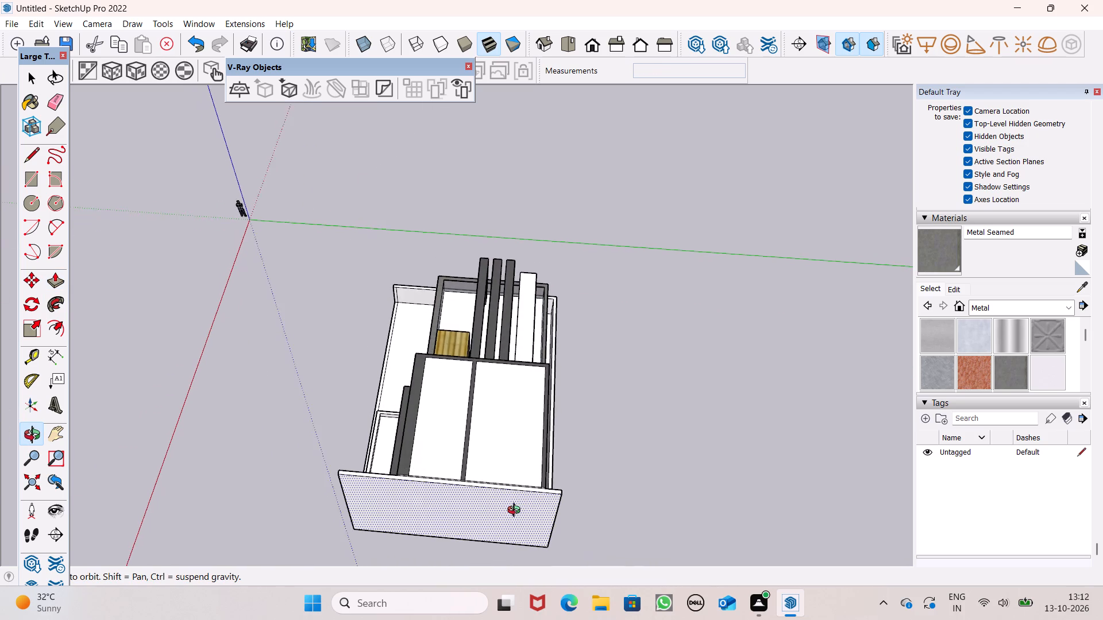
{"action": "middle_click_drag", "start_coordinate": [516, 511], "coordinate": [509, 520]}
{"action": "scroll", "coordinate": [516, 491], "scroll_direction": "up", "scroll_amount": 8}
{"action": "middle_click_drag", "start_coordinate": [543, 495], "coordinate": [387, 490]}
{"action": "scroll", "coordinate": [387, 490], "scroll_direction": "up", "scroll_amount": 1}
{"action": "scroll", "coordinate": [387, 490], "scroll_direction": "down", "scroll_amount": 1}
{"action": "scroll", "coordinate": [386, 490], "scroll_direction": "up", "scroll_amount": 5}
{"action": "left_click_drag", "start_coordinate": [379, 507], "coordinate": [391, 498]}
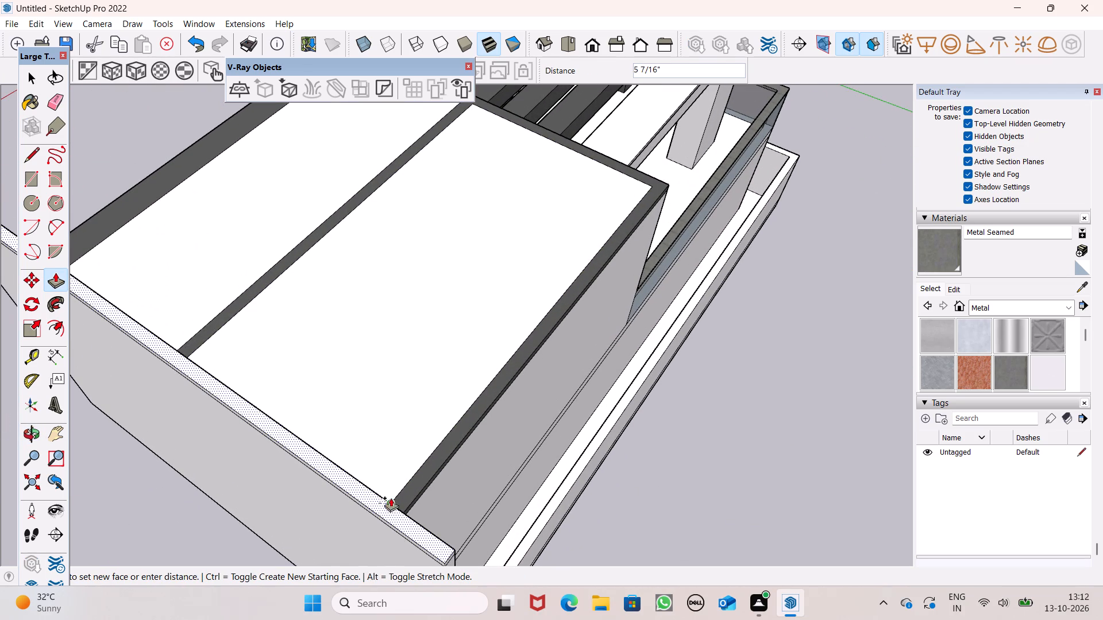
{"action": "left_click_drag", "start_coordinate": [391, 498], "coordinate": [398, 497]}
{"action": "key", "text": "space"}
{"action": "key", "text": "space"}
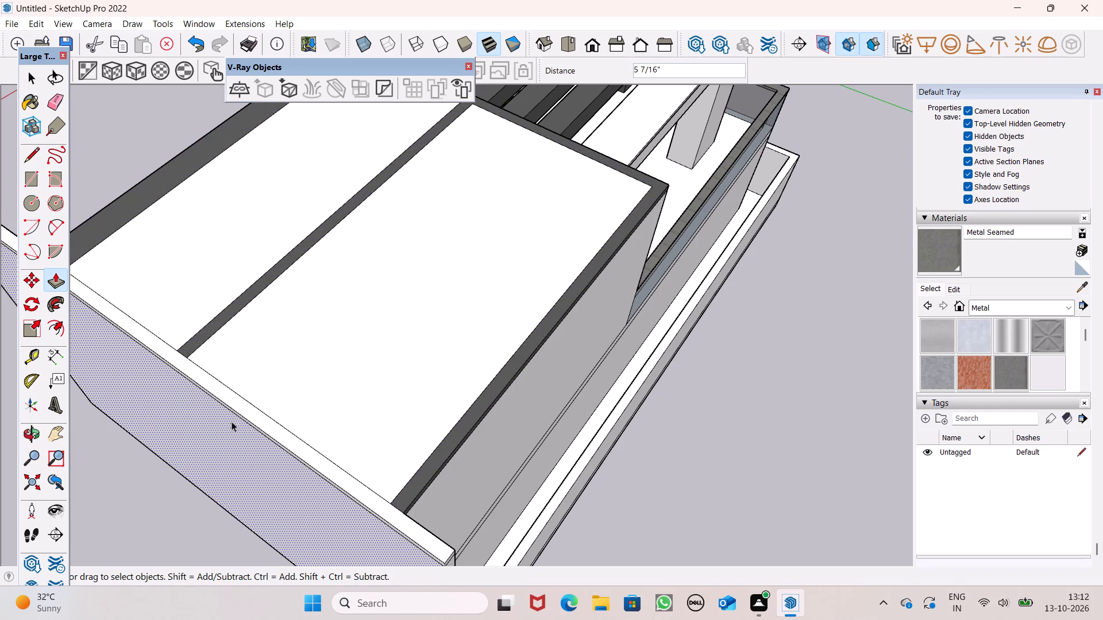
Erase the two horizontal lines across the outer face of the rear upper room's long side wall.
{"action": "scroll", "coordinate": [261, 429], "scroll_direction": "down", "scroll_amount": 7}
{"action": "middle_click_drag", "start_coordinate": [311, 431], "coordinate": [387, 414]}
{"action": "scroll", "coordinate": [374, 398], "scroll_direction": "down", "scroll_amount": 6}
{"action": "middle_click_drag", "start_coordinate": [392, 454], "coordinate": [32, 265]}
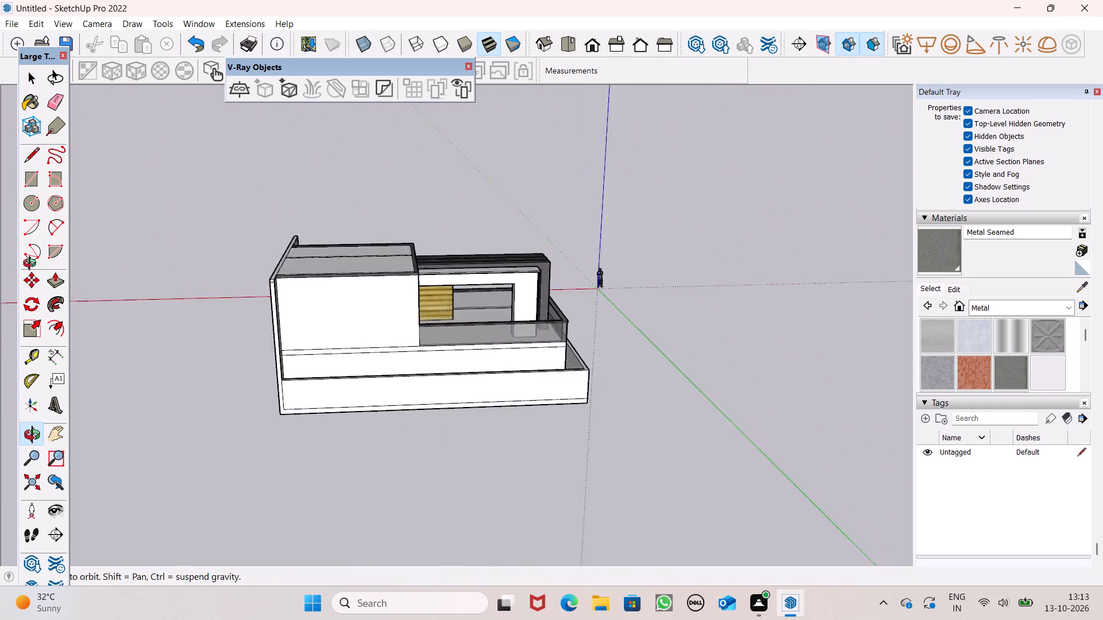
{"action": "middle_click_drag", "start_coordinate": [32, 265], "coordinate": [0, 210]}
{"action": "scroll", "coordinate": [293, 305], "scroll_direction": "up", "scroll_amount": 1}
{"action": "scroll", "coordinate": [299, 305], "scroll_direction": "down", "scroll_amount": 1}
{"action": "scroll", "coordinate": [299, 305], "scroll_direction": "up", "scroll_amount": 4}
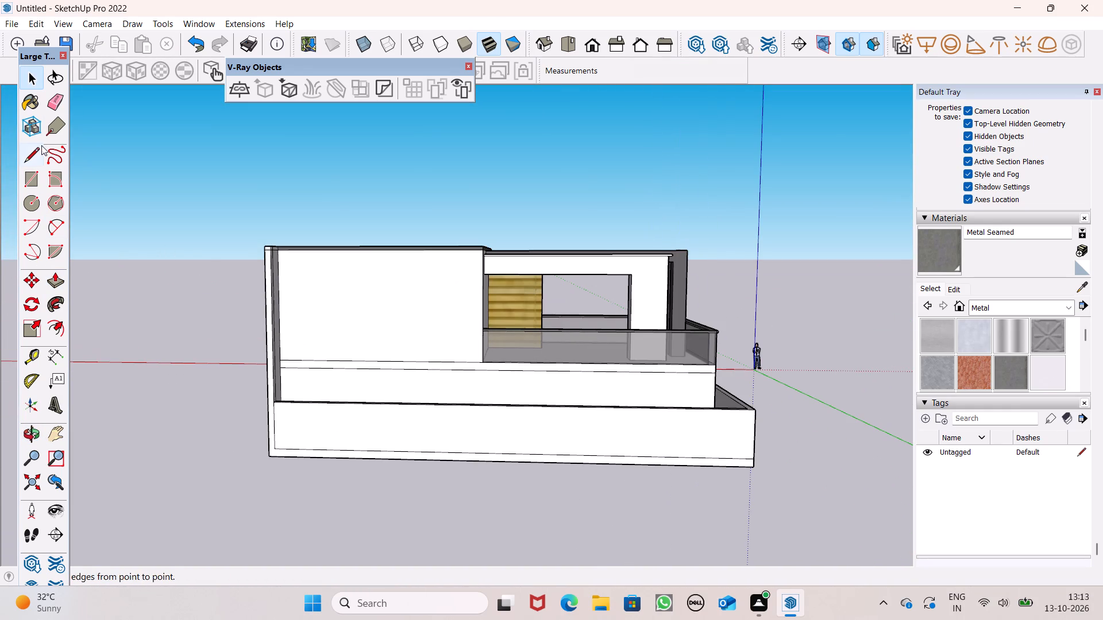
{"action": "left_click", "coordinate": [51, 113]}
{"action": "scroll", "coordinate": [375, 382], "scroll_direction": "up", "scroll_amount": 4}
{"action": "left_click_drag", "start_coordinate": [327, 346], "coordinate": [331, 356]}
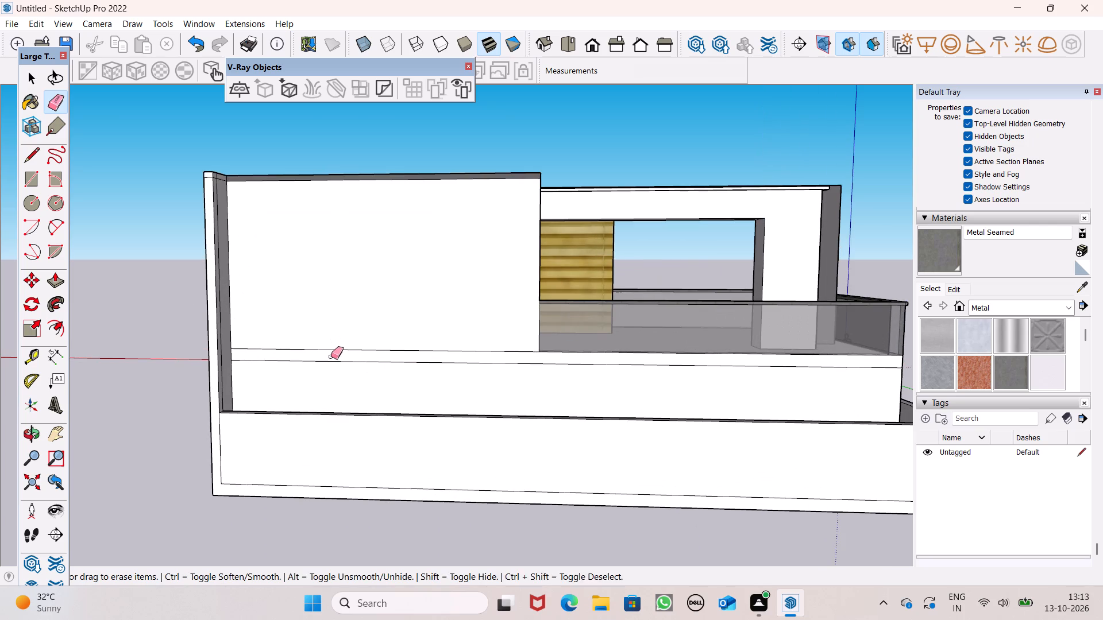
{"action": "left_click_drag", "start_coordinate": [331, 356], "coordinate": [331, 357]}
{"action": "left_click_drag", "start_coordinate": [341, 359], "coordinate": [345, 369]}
Examine the building's side, end wall and front facade from all around.
{"action": "scroll", "coordinate": [318, 341], "scroll_direction": "down", "scroll_amount": 6}
{"action": "middle_click_drag", "start_coordinate": [328, 389], "coordinate": [441, 460]}
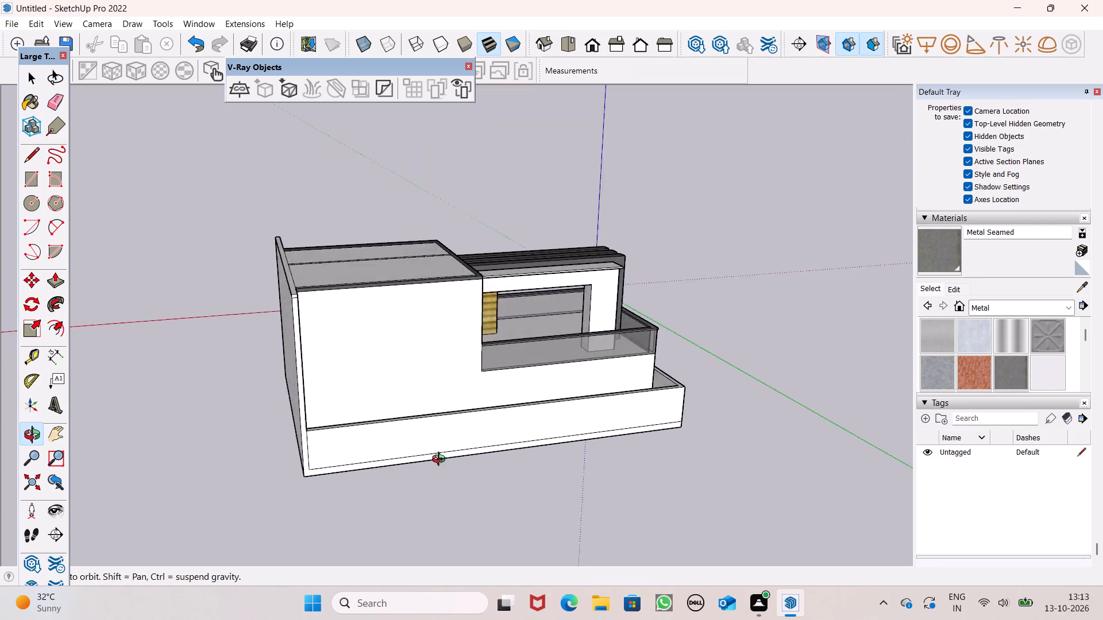
{"action": "middle_click_drag", "start_coordinate": [441, 460], "coordinate": [634, 497]}
{"action": "scroll", "coordinate": [469, 470], "scroll_direction": "up", "scroll_amount": 1}
{"action": "middle_click_drag", "start_coordinate": [473, 470], "coordinate": [684, 472]}
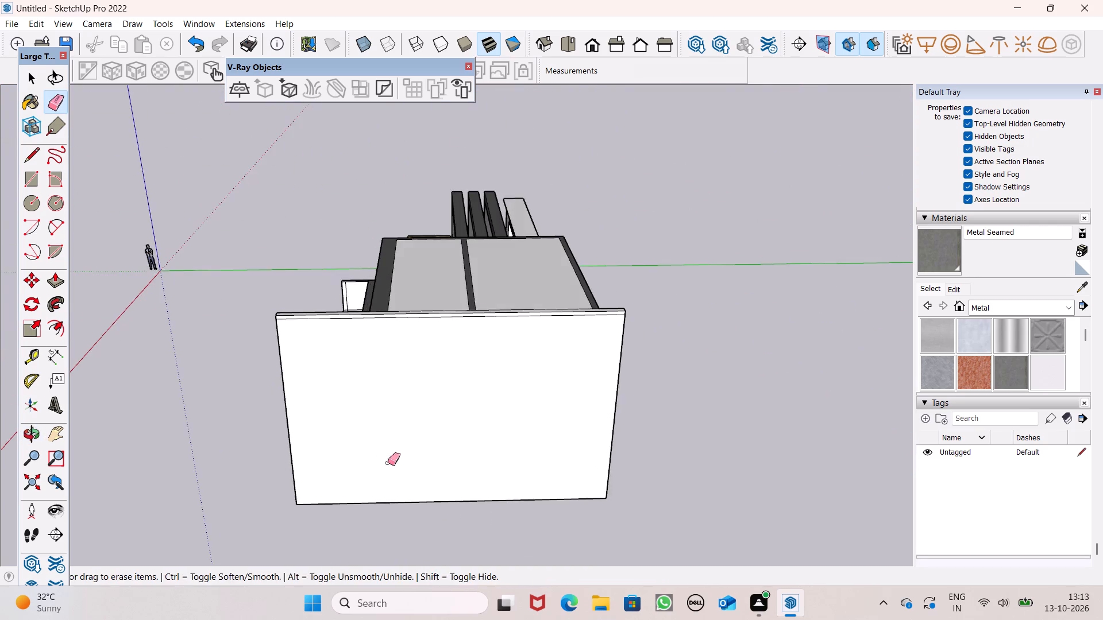
{"action": "middle_click_drag", "start_coordinate": [387, 476], "coordinate": [668, 493]}
{"action": "scroll", "coordinate": [334, 479], "scroll_direction": "up", "scroll_amount": 1}
{"action": "middle_click_drag", "start_coordinate": [342, 482], "coordinate": [520, 394]}
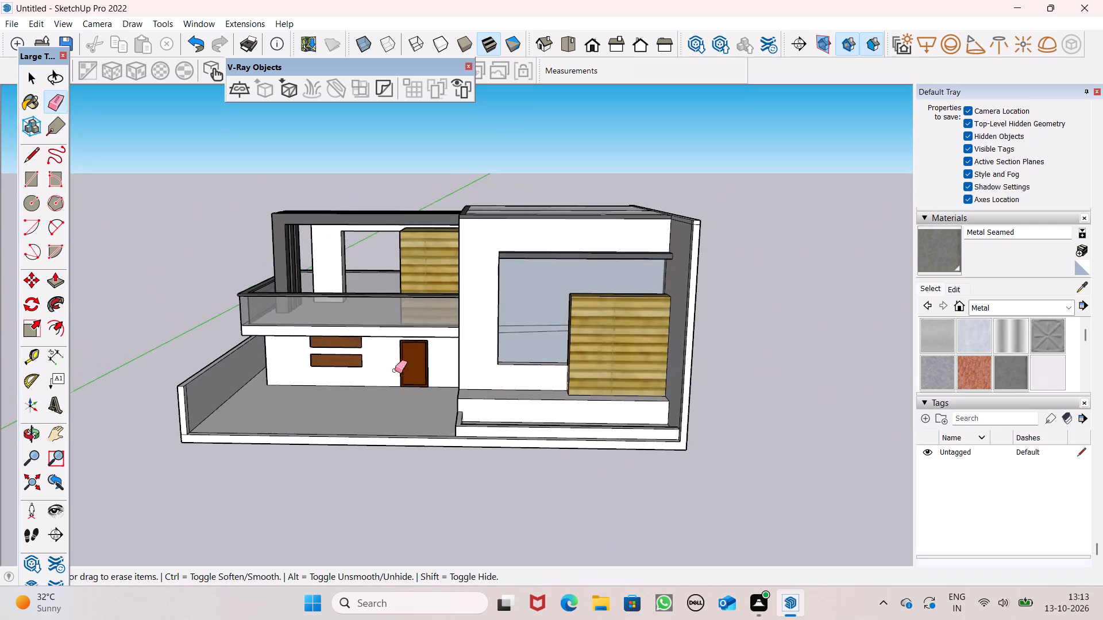
{"action": "scroll", "coordinate": [394, 370], "scroll_direction": "up", "scroll_amount": 2}
{"action": "middle_click_drag", "start_coordinate": [425, 369], "coordinate": [669, 338]}
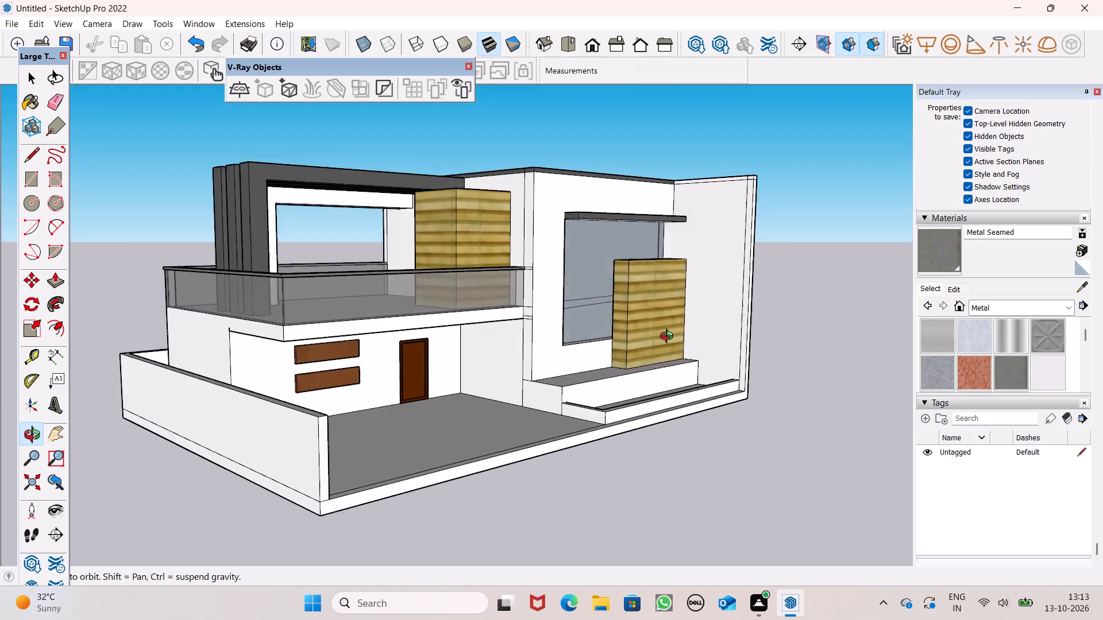
{"action": "middle_click_drag", "start_coordinate": [669, 338], "coordinate": [537, 343]}
{"action": "middle_click_drag", "start_coordinate": [525, 449], "coordinate": [421, 390]}
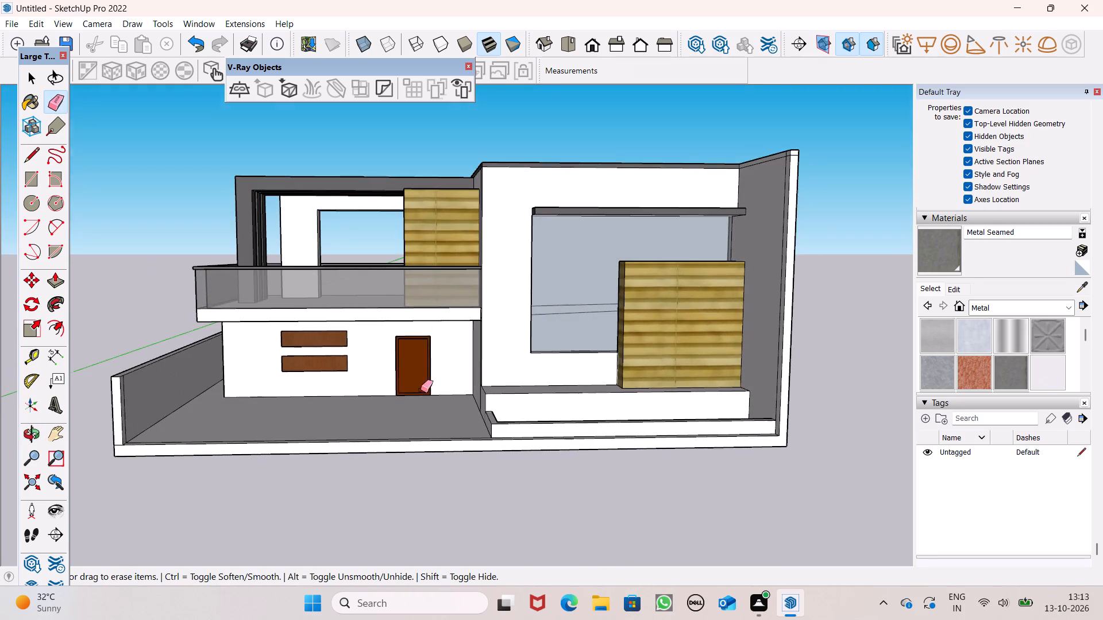
{"action": "middle_click_drag", "start_coordinate": [421, 390], "coordinate": [433, 432]}
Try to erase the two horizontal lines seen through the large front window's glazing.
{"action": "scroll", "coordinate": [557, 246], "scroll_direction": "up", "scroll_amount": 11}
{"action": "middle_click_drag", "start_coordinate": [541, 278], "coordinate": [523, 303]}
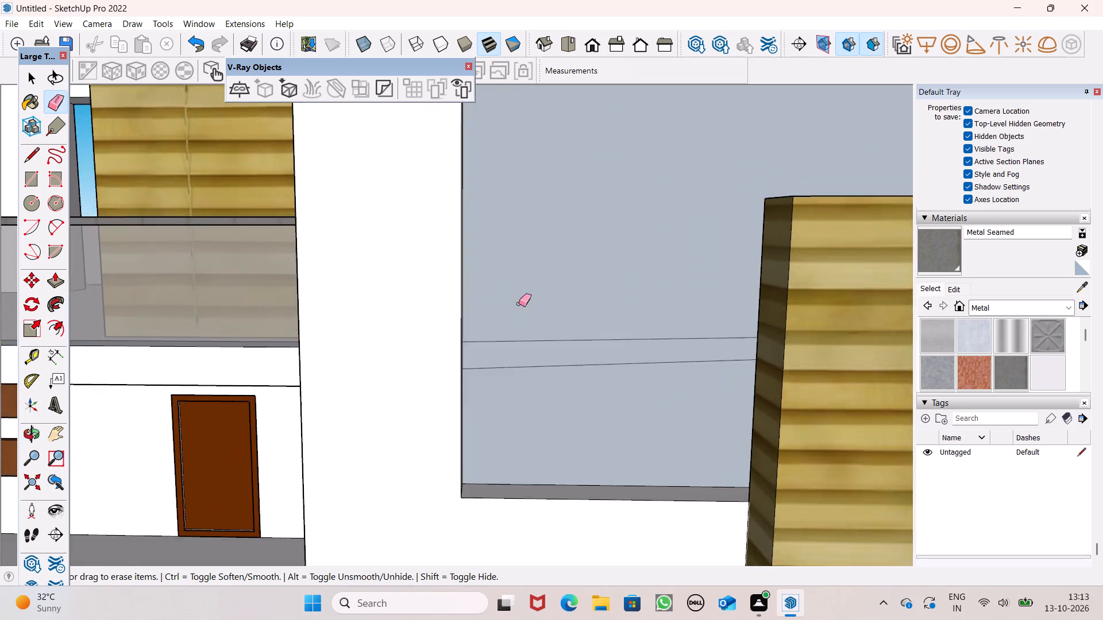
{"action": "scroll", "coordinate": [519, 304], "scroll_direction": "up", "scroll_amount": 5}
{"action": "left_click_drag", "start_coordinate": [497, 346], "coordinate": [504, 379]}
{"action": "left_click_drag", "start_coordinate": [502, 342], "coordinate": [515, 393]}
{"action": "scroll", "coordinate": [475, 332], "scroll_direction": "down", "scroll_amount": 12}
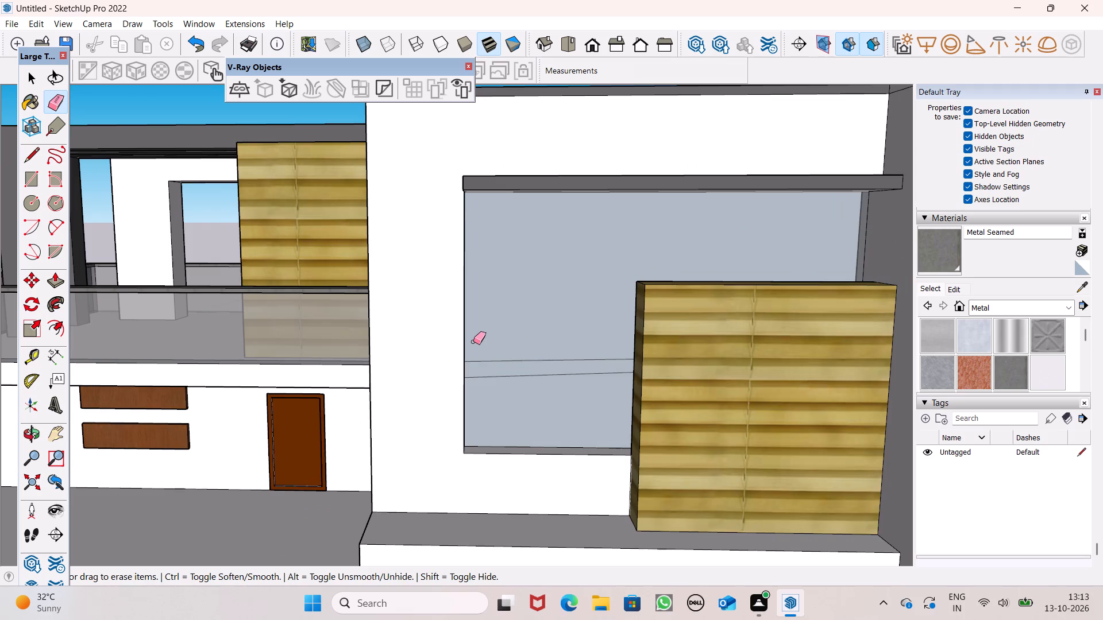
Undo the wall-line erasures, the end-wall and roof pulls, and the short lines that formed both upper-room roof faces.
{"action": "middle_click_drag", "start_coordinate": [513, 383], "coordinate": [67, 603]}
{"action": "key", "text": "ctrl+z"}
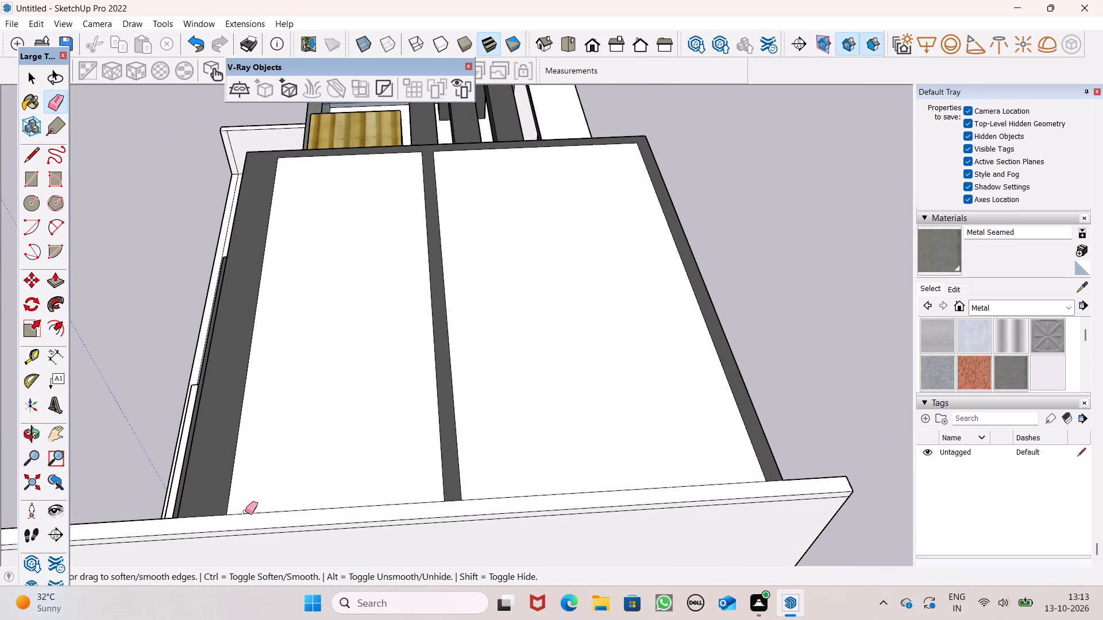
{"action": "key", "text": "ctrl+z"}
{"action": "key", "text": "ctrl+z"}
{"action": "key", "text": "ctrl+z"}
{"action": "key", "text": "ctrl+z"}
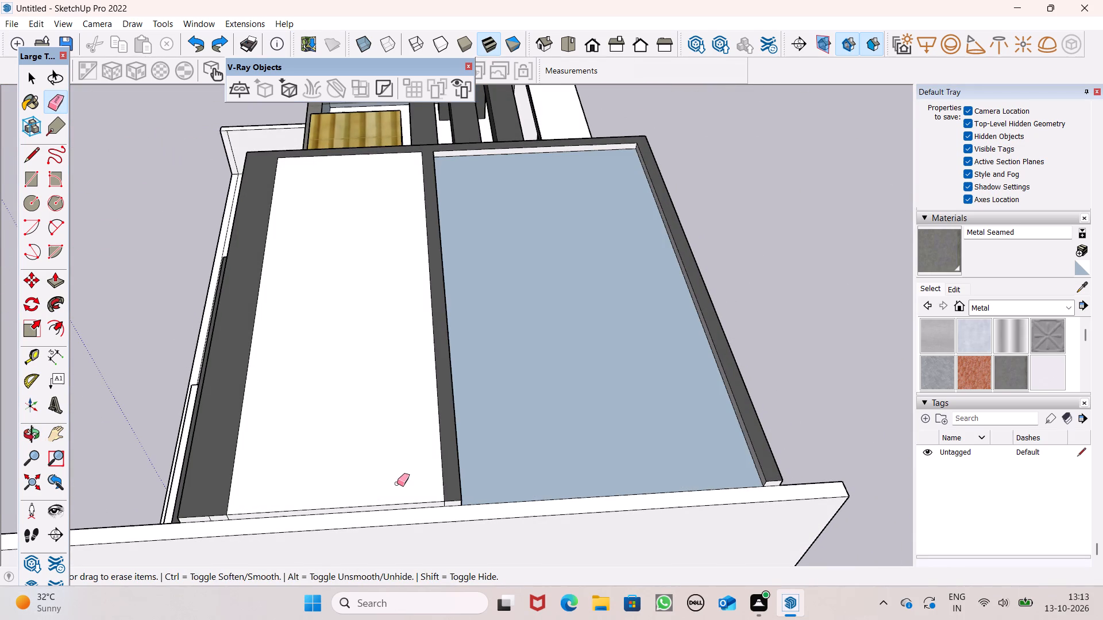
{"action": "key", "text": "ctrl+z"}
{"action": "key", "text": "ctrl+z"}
Erase the lower ledge line on the front wall's inner face inside the front upper room.
{"action": "middle_click_drag", "start_coordinate": [395, 494], "coordinate": [373, 454]}
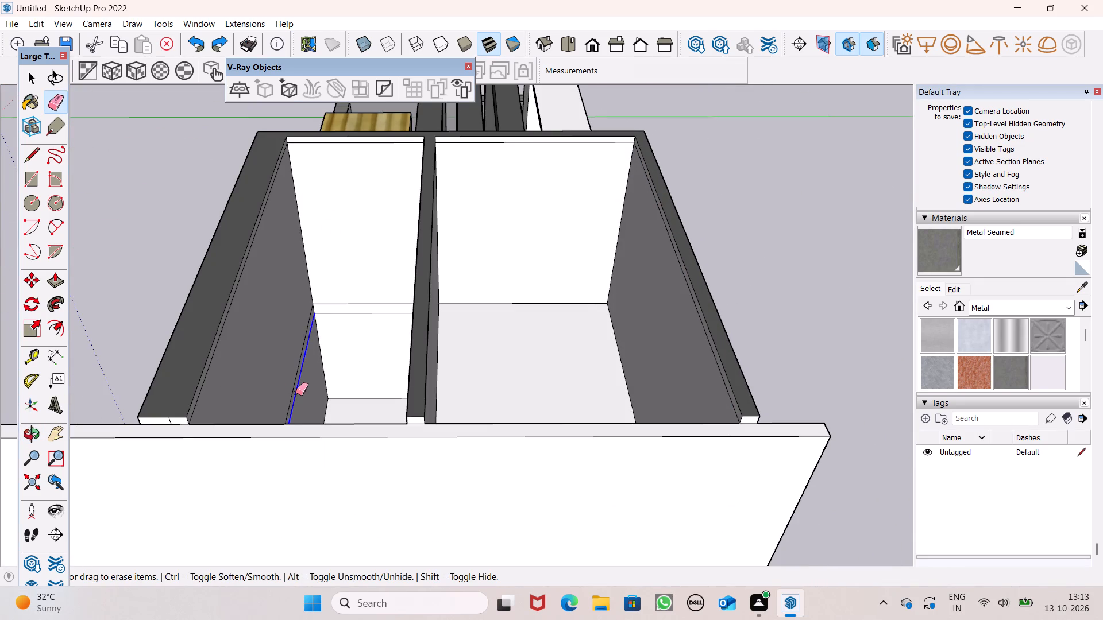
{"action": "left_click", "coordinate": [296, 393]}
Draw a short line on the ledge line of the front upper room's pergola-end wall to form its roof face.
{"action": "middle_click_drag", "start_coordinate": [273, 422], "coordinate": [556, 409]}
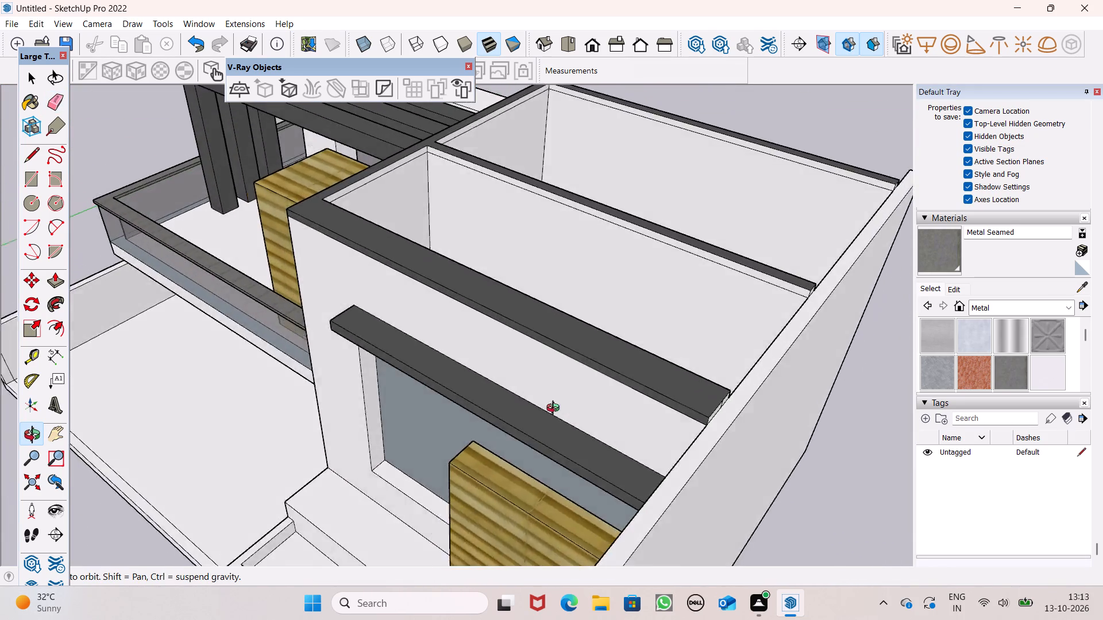
{"action": "middle_click_drag", "start_coordinate": [556, 409], "coordinate": [563, 408]}
{"action": "scroll", "coordinate": [569, 408], "scroll_direction": "up", "scroll_amount": 1}
{"action": "scroll", "coordinate": [367, 400], "scroll_direction": "down", "scroll_amount": 3}
{"action": "scroll", "coordinate": [439, 419], "scroll_direction": "up", "scroll_amount": 1}
{"action": "middle_click_drag", "start_coordinate": [433, 432], "coordinate": [230, 567]}
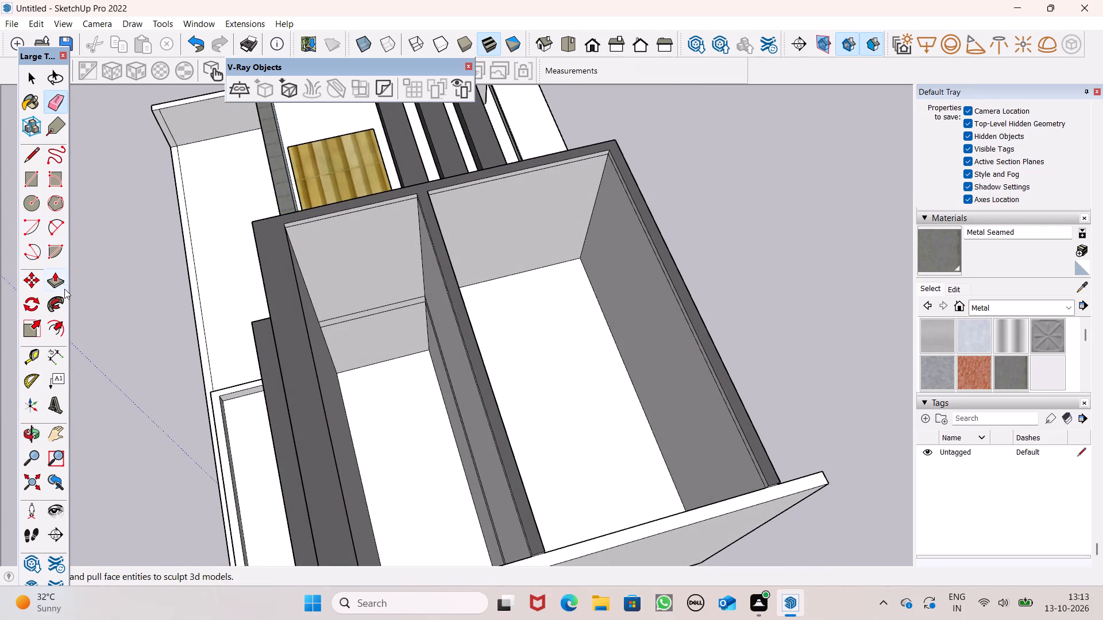
{"action": "left_click", "coordinate": [22, 146]}
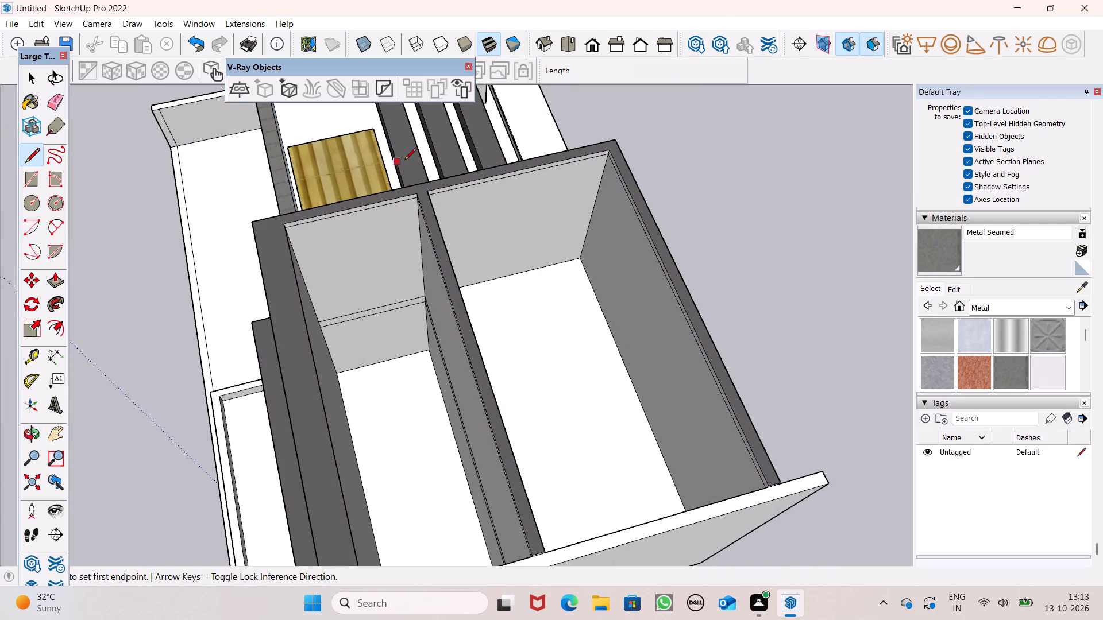
{"action": "middle_click_drag", "start_coordinate": [432, 175], "coordinate": [315, 337]}
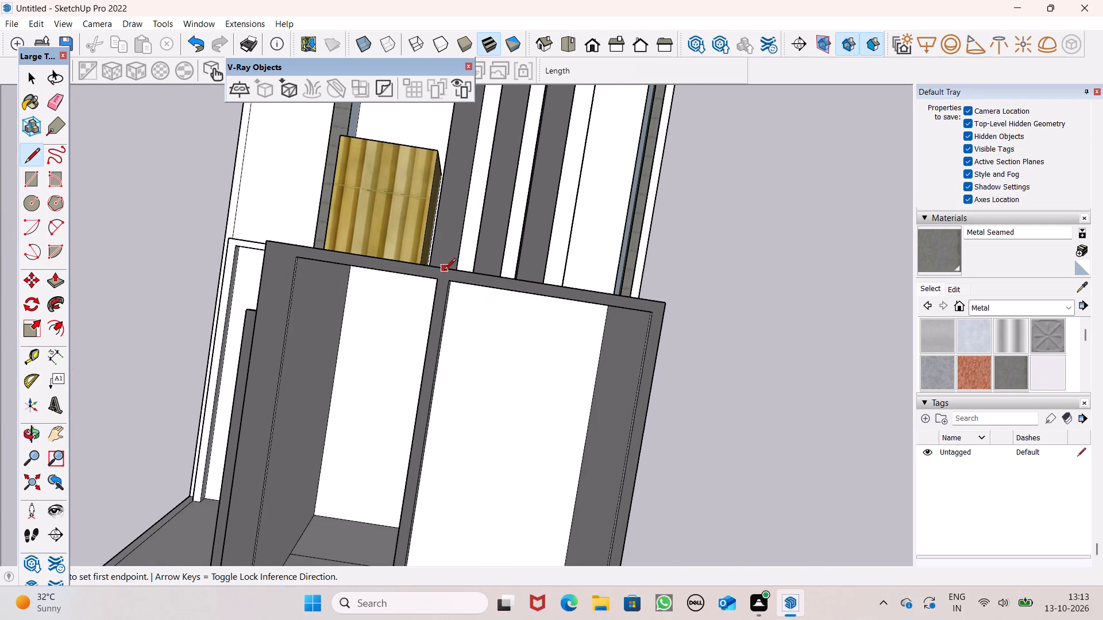
{"action": "middle_click_drag", "start_coordinate": [458, 249], "coordinate": [477, 33]}
{"action": "scroll", "coordinate": [472, 211], "scroll_direction": "up", "scroll_amount": 1}
{"action": "scroll", "coordinate": [319, 155], "scroll_direction": "up", "scroll_amount": 2}
{"action": "scroll", "coordinate": [304, 168], "scroll_direction": "down", "scroll_amount": 1}
{"action": "scroll", "coordinate": [304, 169], "scroll_direction": "up", "scroll_amount": 1}
{"action": "scroll", "coordinate": [304, 169], "scroll_direction": "down", "scroll_amount": 1}
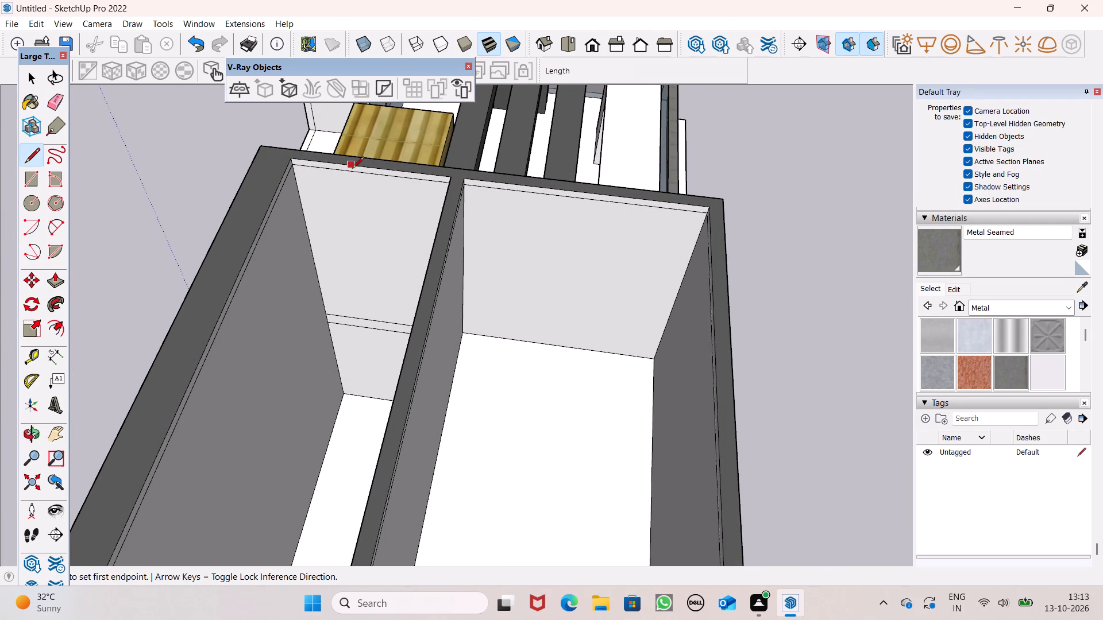
{"action": "middle_click_drag", "start_coordinate": [408, 196], "coordinate": [503, 134]}
{"action": "scroll", "coordinate": [505, 130], "scroll_direction": "up", "scroll_amount": 1}
{"action": "middle_click_drag", "start_coordinate": [503, 134], "coordinate": [488, 98]}
{"action": "scroll", "coordinate": [418, 132], "scroll_direction": "up", "scroll_amount": 3}
{"action": "left_click", "coordinate": [435, 114]}
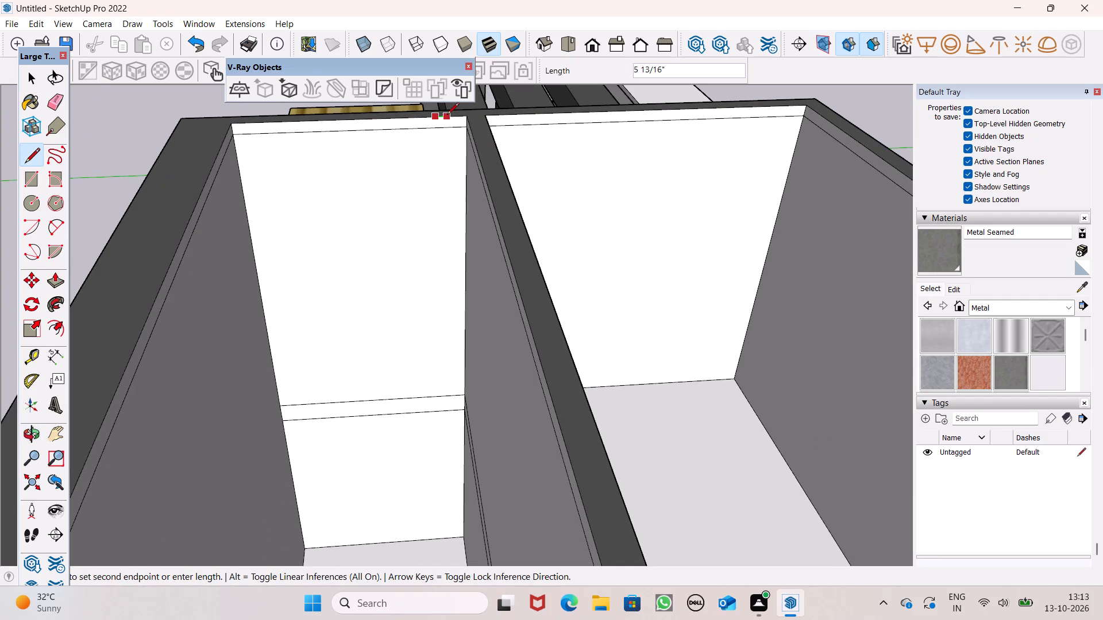
{"action": "left_click", "coordinate": [447, 115]}
{"action": "left_click", "coordinate": [433, 131]}
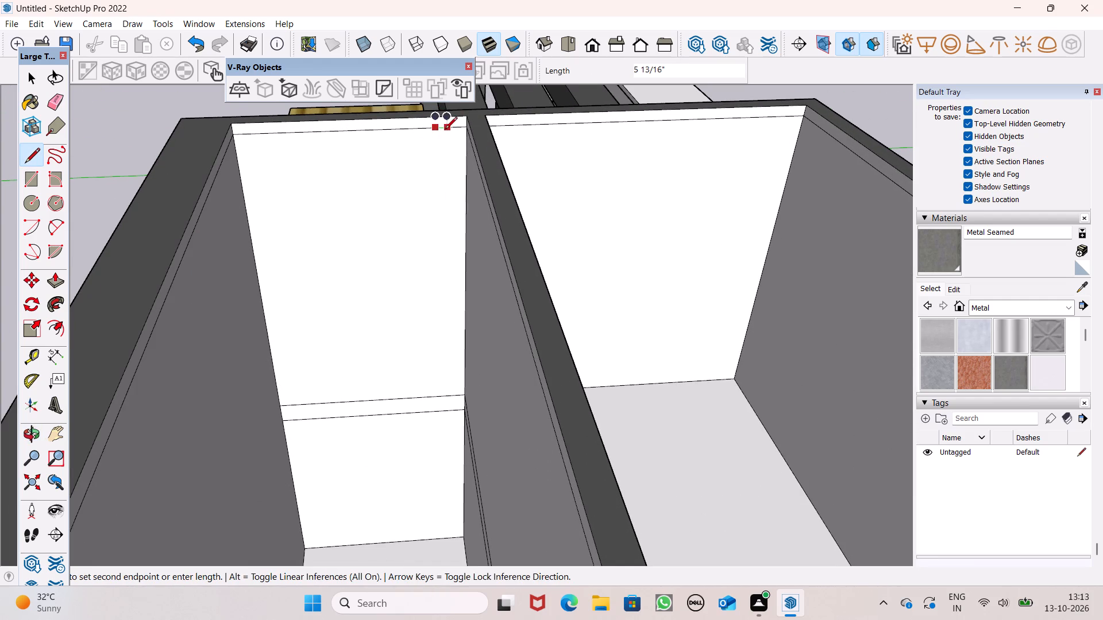
{"action": "left_click", "coordinate": [445, 130]}
Draw a line about 4 1/4" long on the rear upper room's pergola-end ledge line to form its roof face.
{"action": "left_click", "coordinate": [501, 123]}
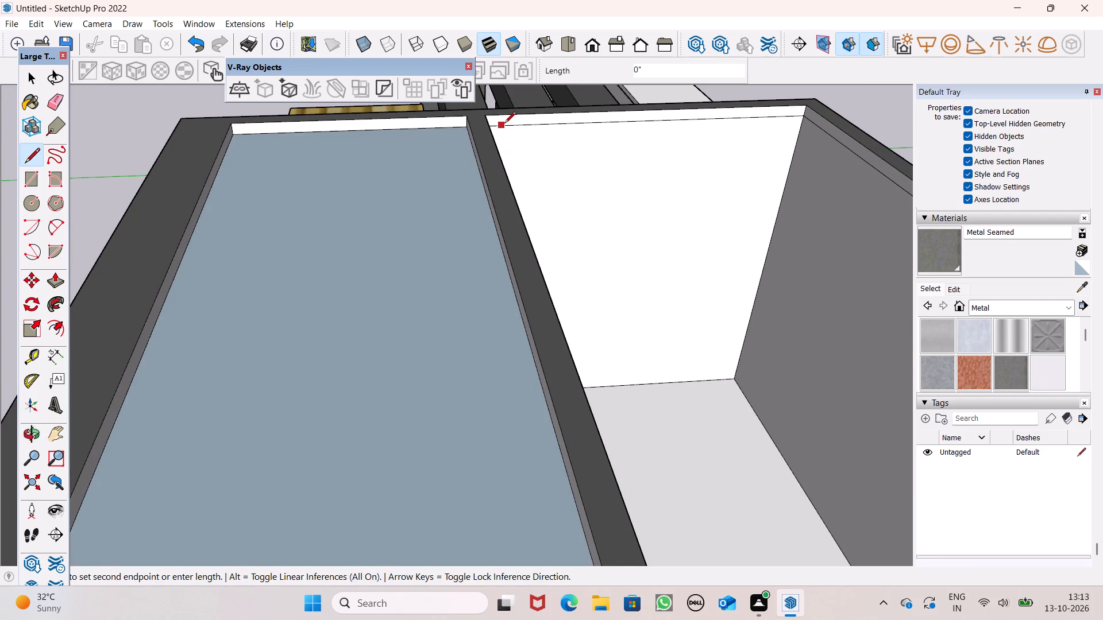
{"action": "left_click", "coordinate": [510, 124]}
Pull the front and rear upper rooms' roof faces up about 5 7/16", level with the coping.
{"action": "left_click", "coordinate": [56, 286]}
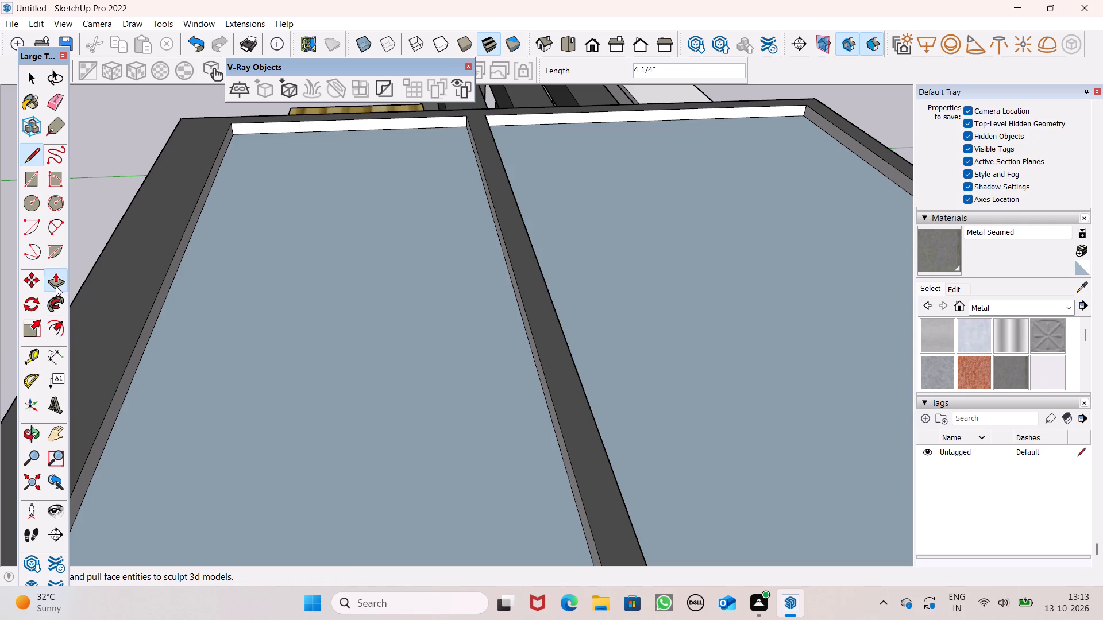
{"action": "left_click_drag", "start_coordinate": [280, 354], "coordinate": [308, 343], "text": "ctrl"}
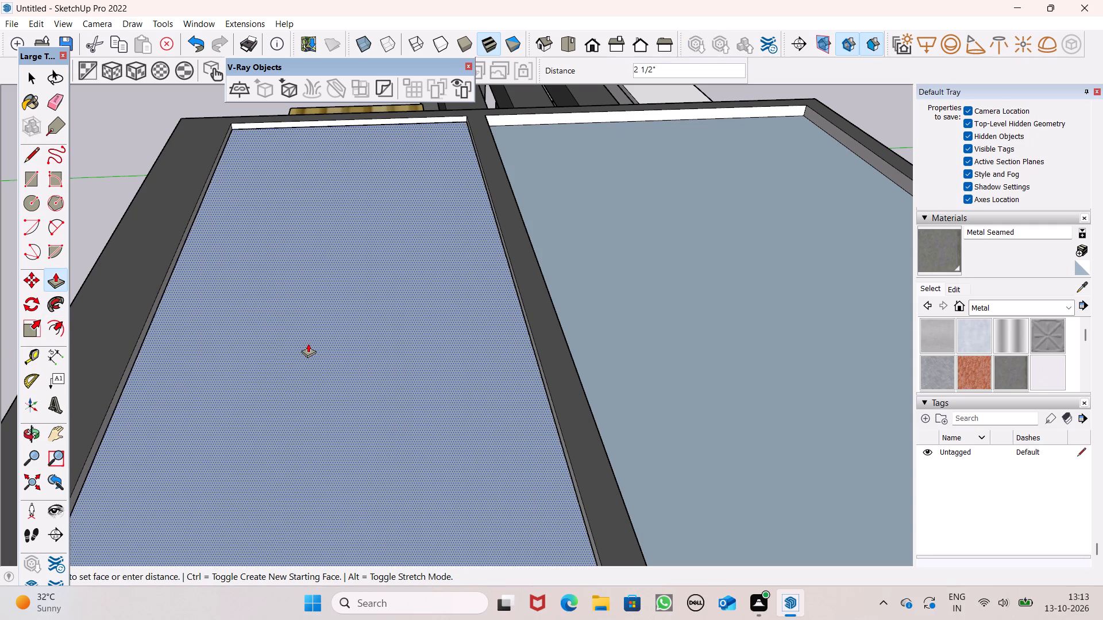
{"action": "left_click_drag", "start_coordinate": [308, 343], "coordinate": [550, 365], "text": "ctrl"}
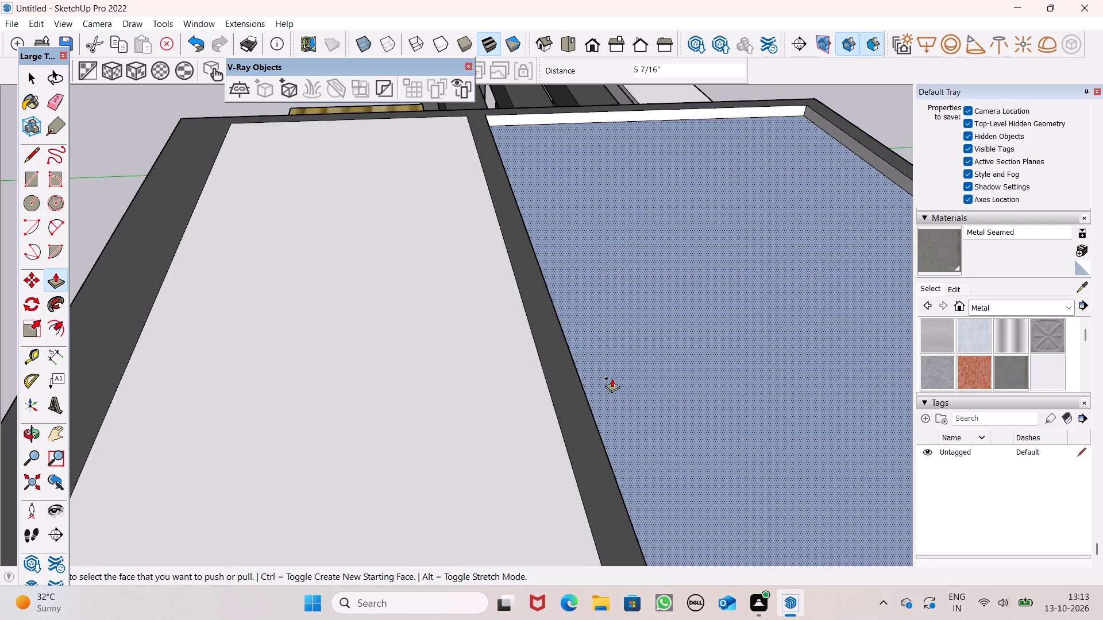
{"action": "left_click_drag", "start_coordinate": [614, 381], "coordinate": [562, 369]}
{"action": "scroll", "coordinate": [396, 324], "scroll_direction": "down", "scroll_amount": 1}
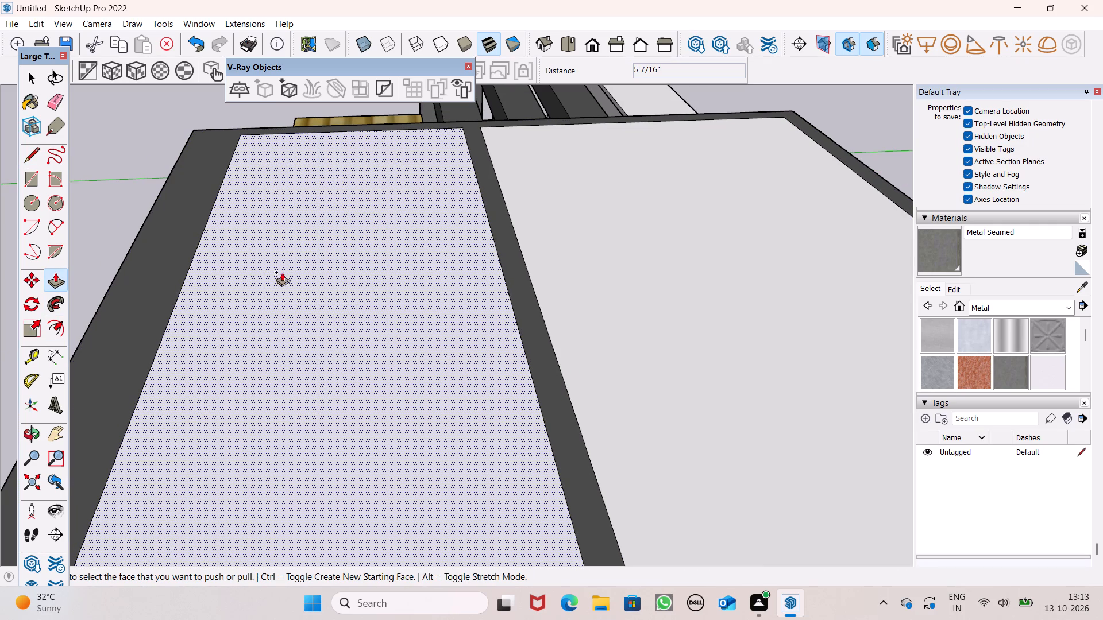
Inspect the finished upper-room roofs and the front elevation from several angles.
{"action": "scroll", "coordinate": [215, 246], "scroll_direction": "down", "scroll_amount": 8}
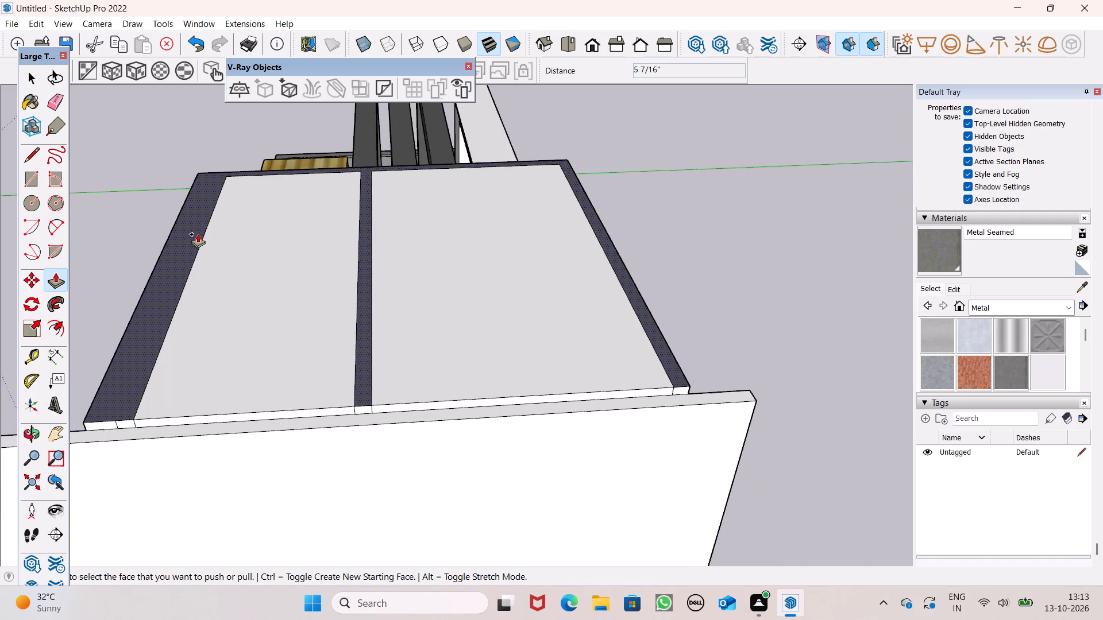
{"action": "scroll", "coordinate": [198, 234], "scroll_direction": "down", "scroll_amount": 1}
{"action": "middle_click_drag", "start_coordinate": [250, 330], "coordinate": [561, 304]}
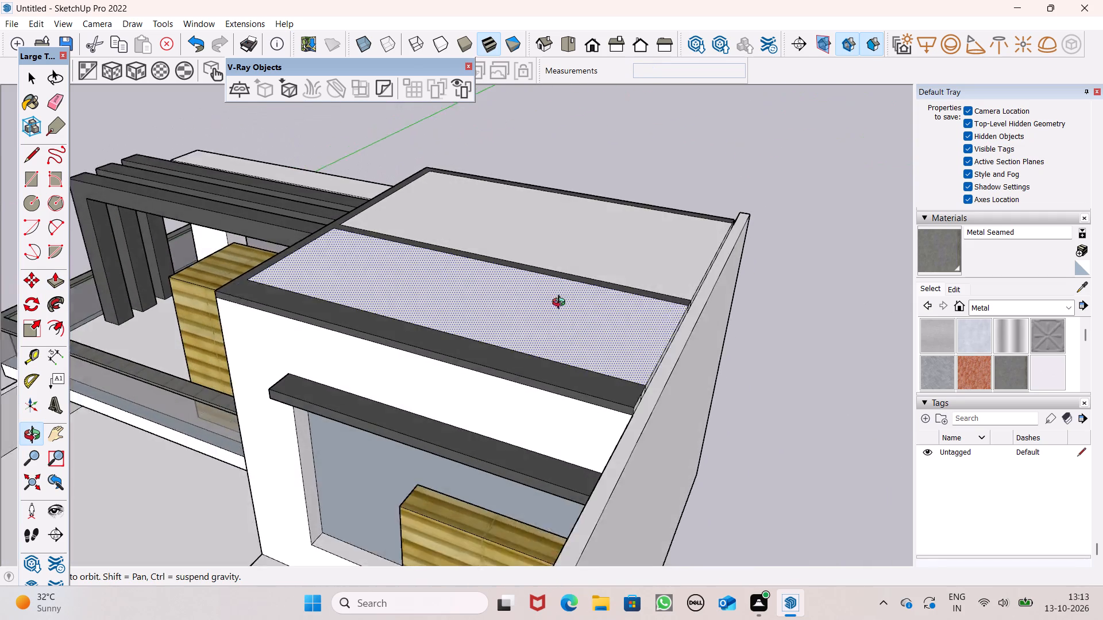
{"action": "middle_click_drag", "start_coordinate": [561, 304], "coordinate": [569, 299]}
{"action": "scroll", "coordinate": [577, 294], "scroll_direction": "up", "scroll_amount": 1}
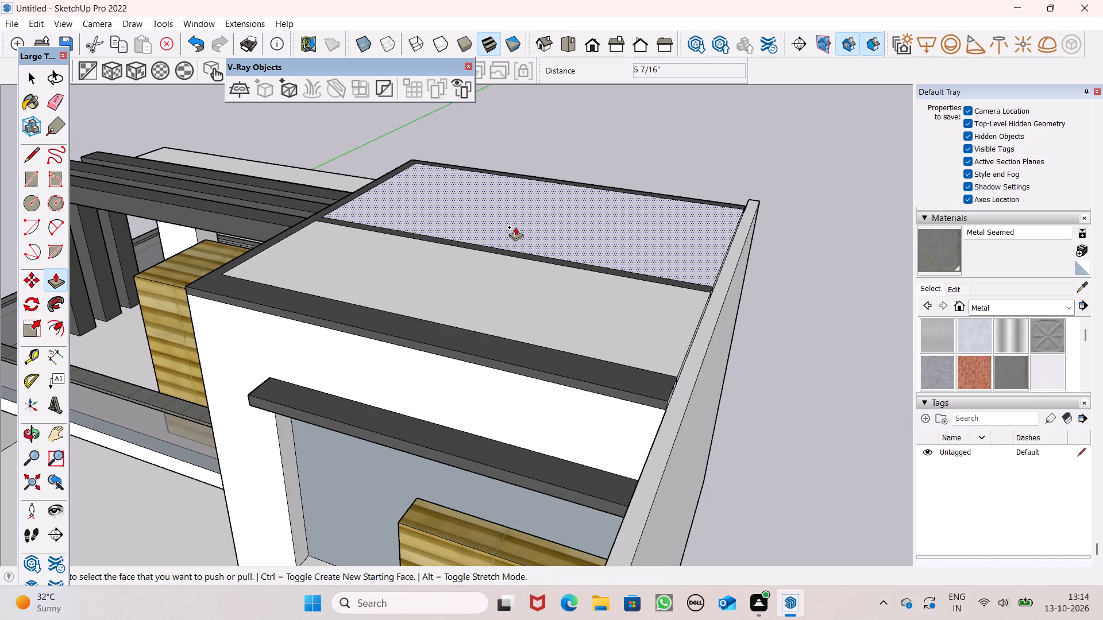
{"action": "scroll", "coordinate": [515, 227], "scroll_direction": "down", "scroll_amount": 4}
{"action": "middle_click_drag", "start_coordinate": [571, 280], "coordinate": [722, 232]}
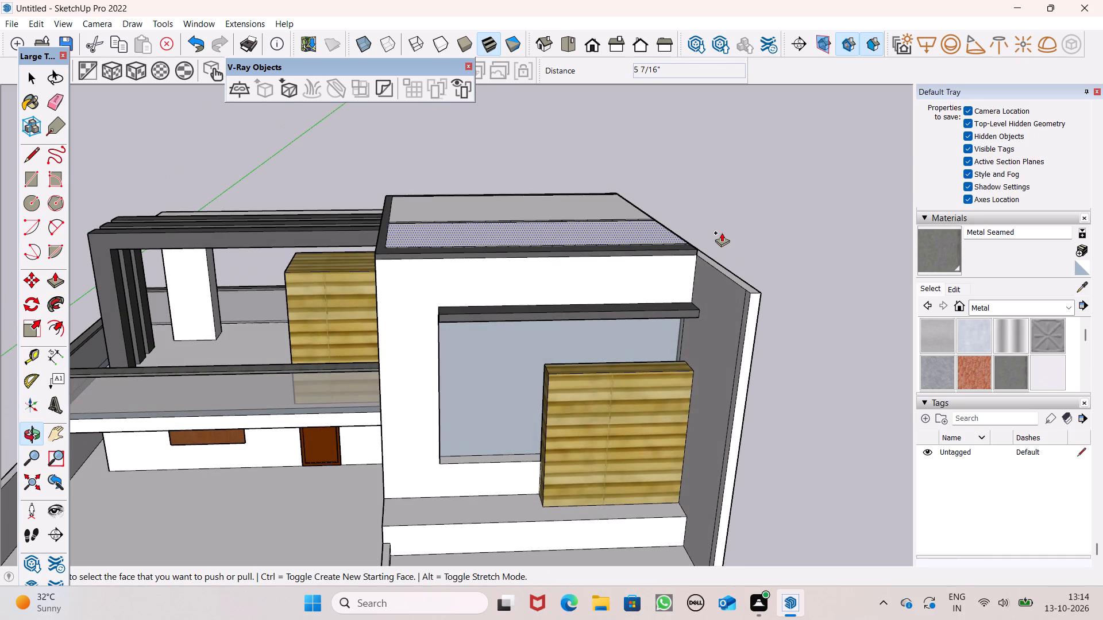
{"action": "key", "text": "space"}
{"action": "scroll", "coordinate": [718, 250], "scroll_direction": "down", "scroll_amount": 1}
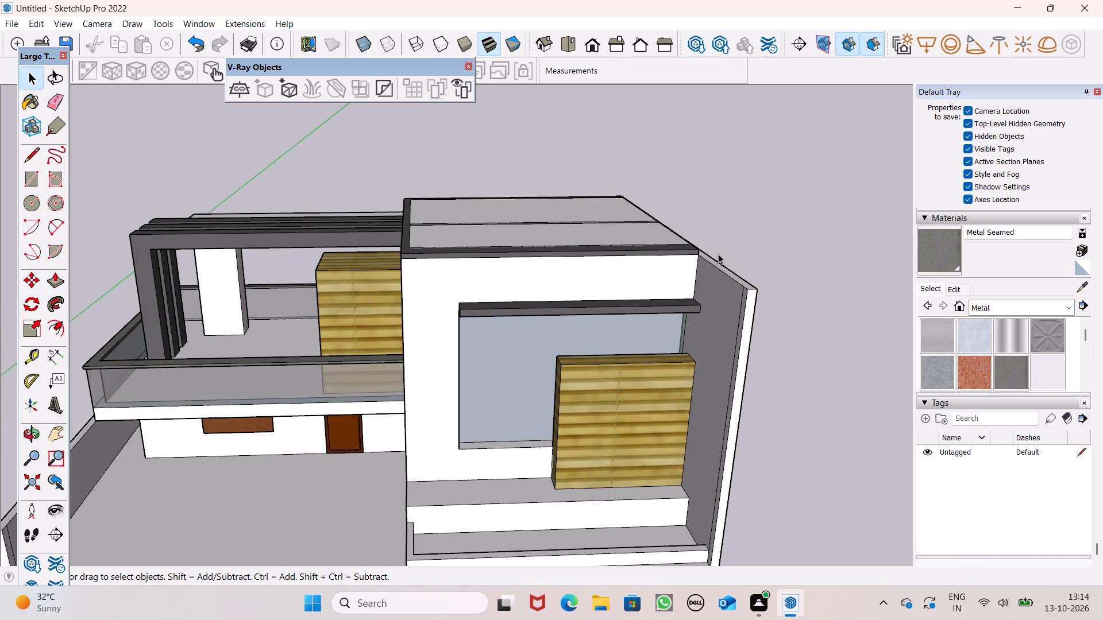
{"action": "scroll", "coordinate": [718, 254], "scroll_direction": "down", "scroll_amount": 1}
{"action": "middle_click_drag", "start_coordinate": [724, 291], "coordinate": [657, 203]}
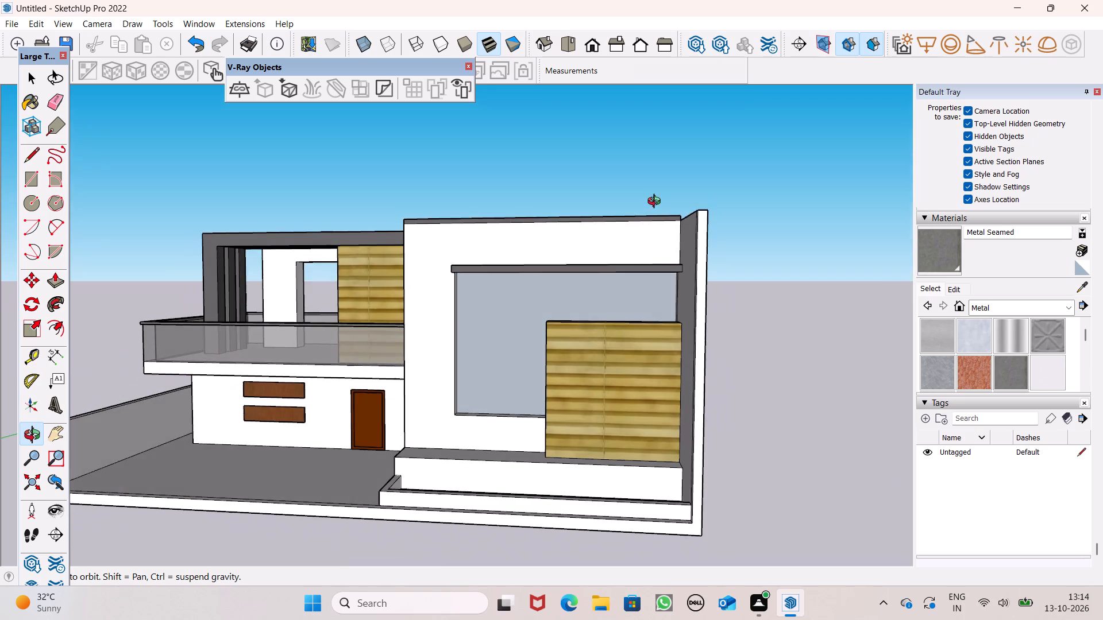
{"action": "middle_click_drag", "start_coordinate": [657, 203], "coordinate": [716, 183]}
{"action": "scroll", "coordinate": [690, 177], "scroll_direction": "down", "scroll_amount": 6}
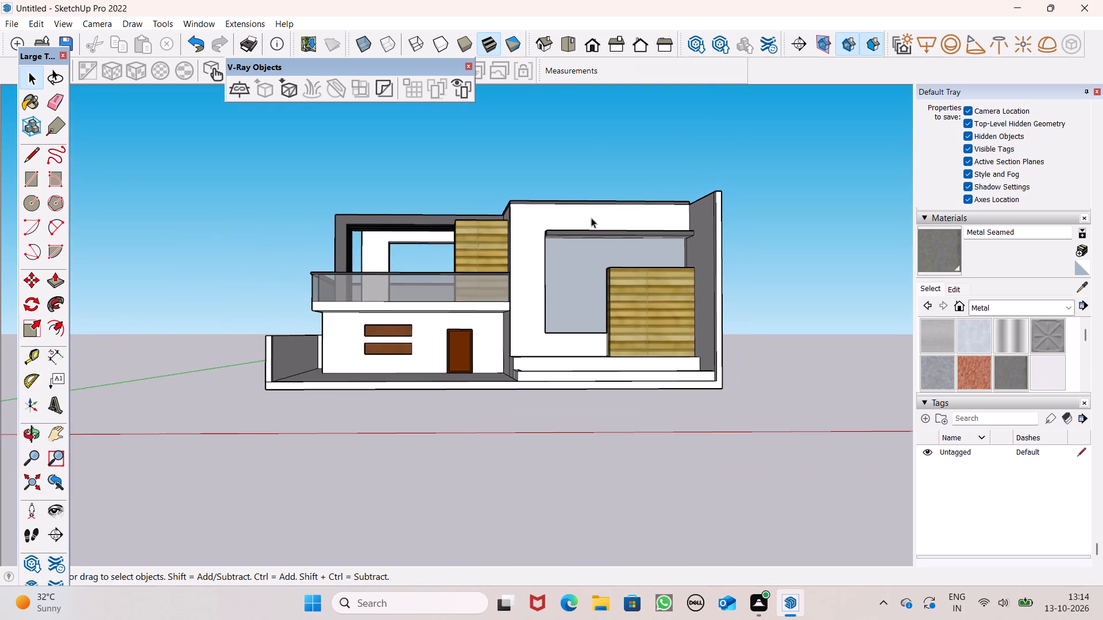
Draw a rectangle about 1' 6" square on the yard floor near the ground-floor wall's outer corner, by the projecting terrace.
{"action": "middle_click_drag", "start_coordinate": [396, 301], "coordinate": [642, 480]}
{"action": "scroll", "coordinate": [392, 413], "scroll_direction": "up", "scroll_amount": 8}
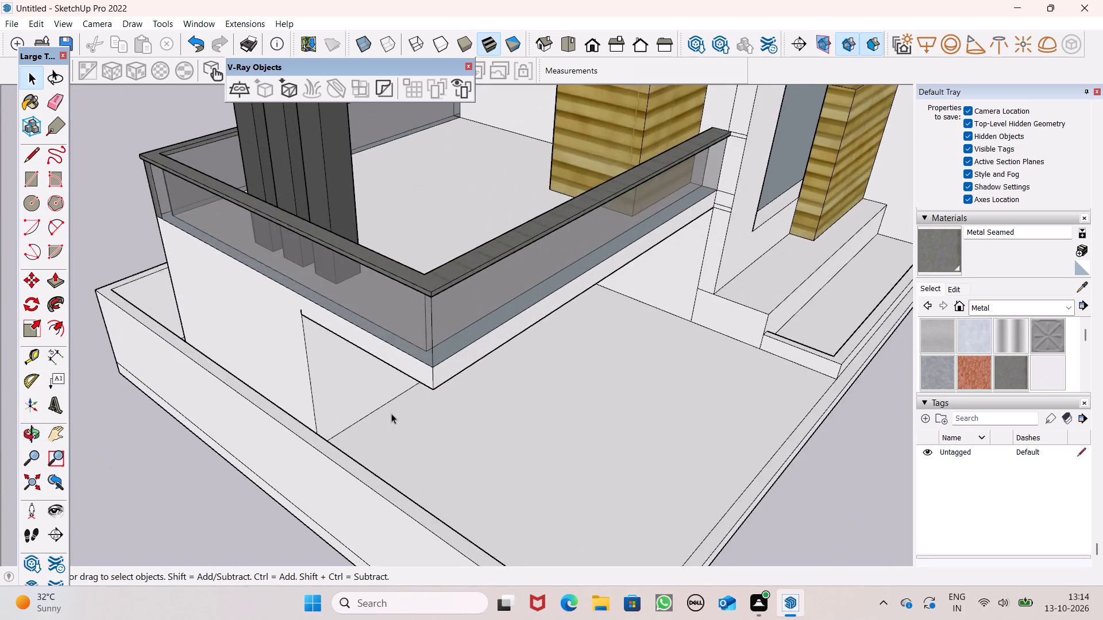
{"action": "middle_click_drag", "start_coordinate": [458, 449], "coordinate": [214, 426]}
{"action": "scroll", "coordinate": [454, 467], "scroll_direction": "up", "scroll_amount": 1}
{"action": "scroll", "coordinate": [177, 381], "scroll_direction": "up", "scroll_amount": 1}
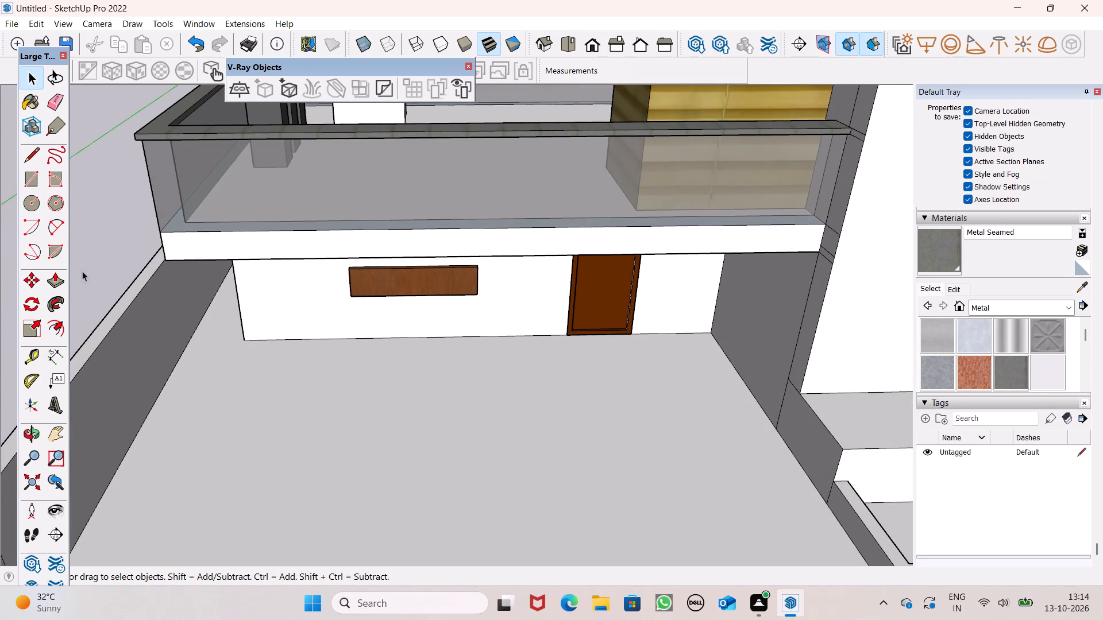
{"action": "left_click", "coordinate": [30, 185]}
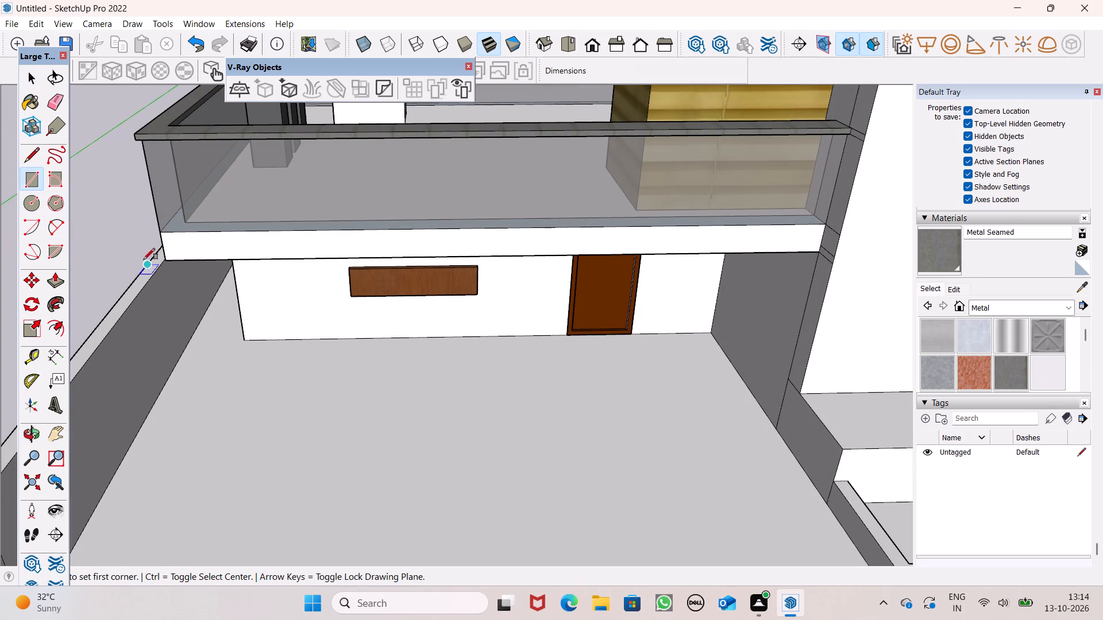
{"action": "middle_click_drag", "start_coordinate": [149, 276], "coordinate": [479, 289]}
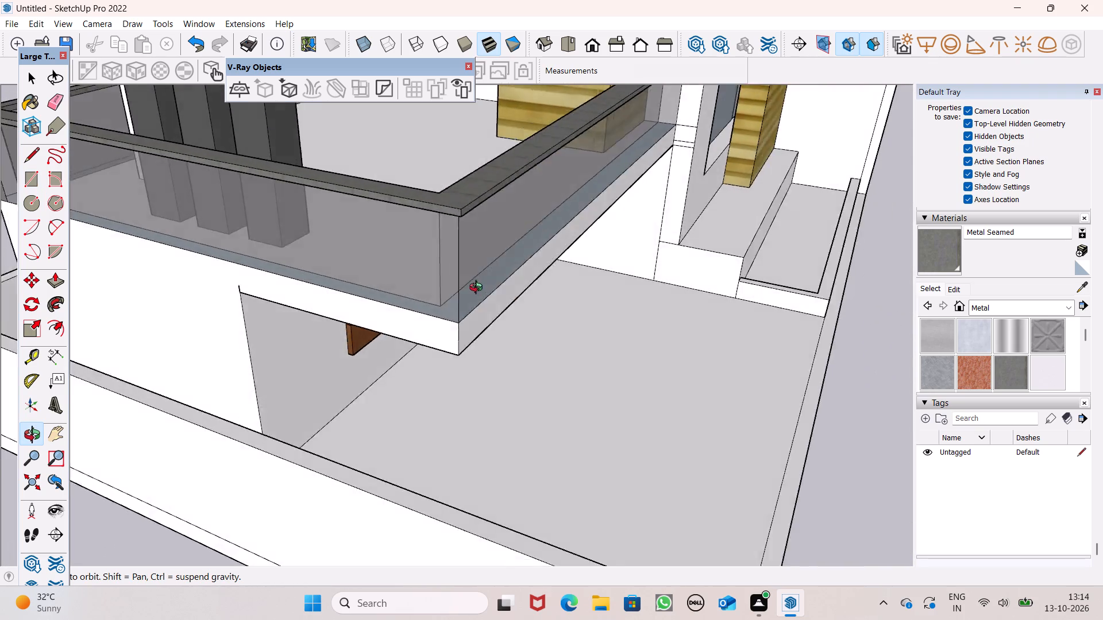
{"action": "middle_click_drag", "start_coordinate": [479, 289], "coordinate": [228, 390]}
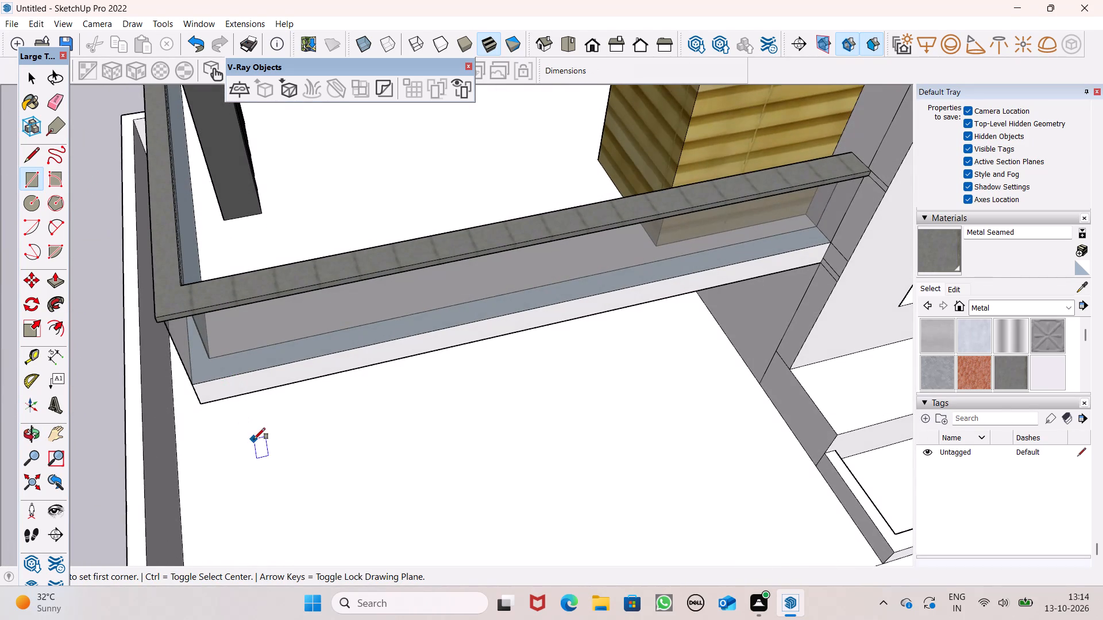
{"action": "scroll", "coordinate": [254, 438], "scroll_direction": "down", "scroll_amount": 1}
{"action": "scroll", "coordinate": [264, 449], "scroll_direction": "up", "scroll_amount": 1}
{"action": "middle_click_drag", "start_coordinate": [264, 449], "coordinate": [215, 458]}
{"action": "middle_click_drag", "start_coordinate": [203, 393], "coordinate": [191, 286]}
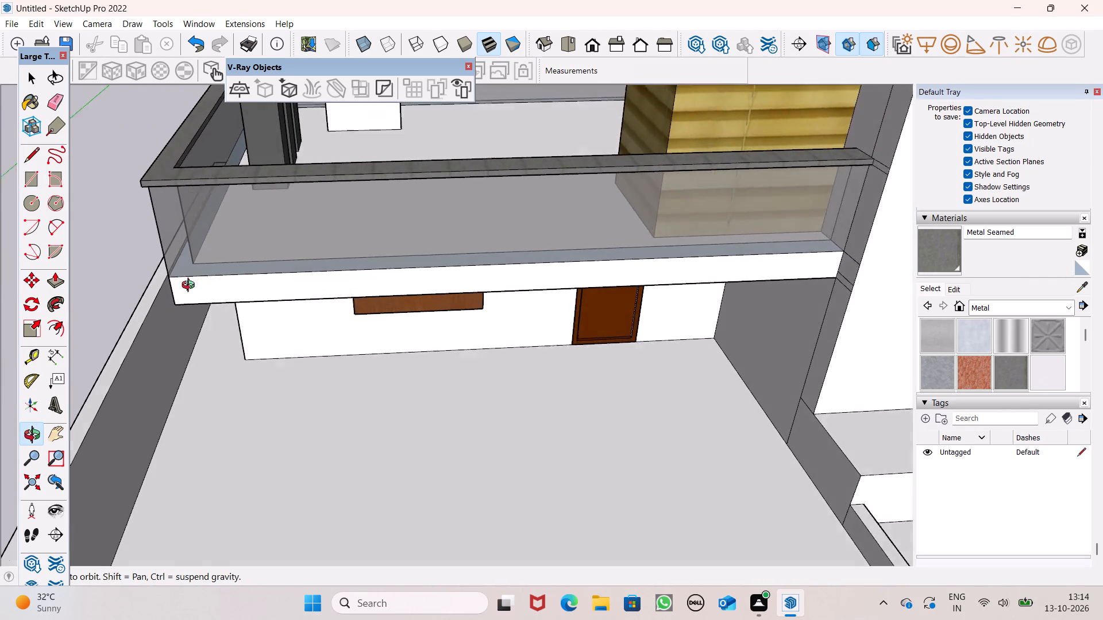
{"action": "middle_click_drag", "start_coordinate": [191, 286], "coordinate": [191, 285]}
{"action": "scroll", "coordinate": [191, 286], "scroll_direction": "up", "scroll_amount": 1}
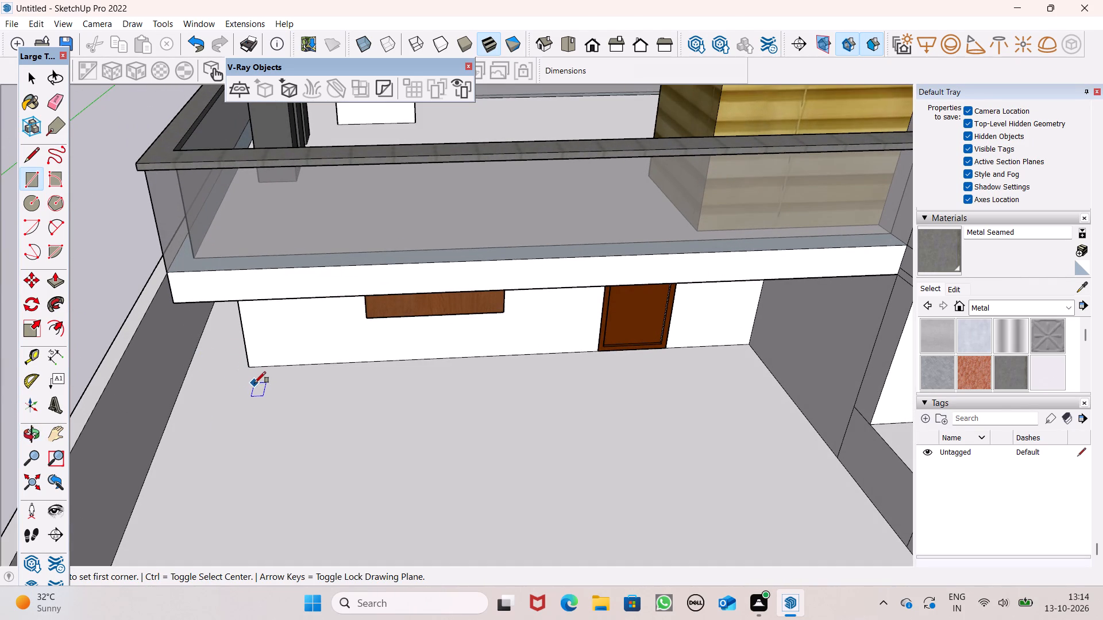
{"action": "left_click", "coordinate": [254, 387]}
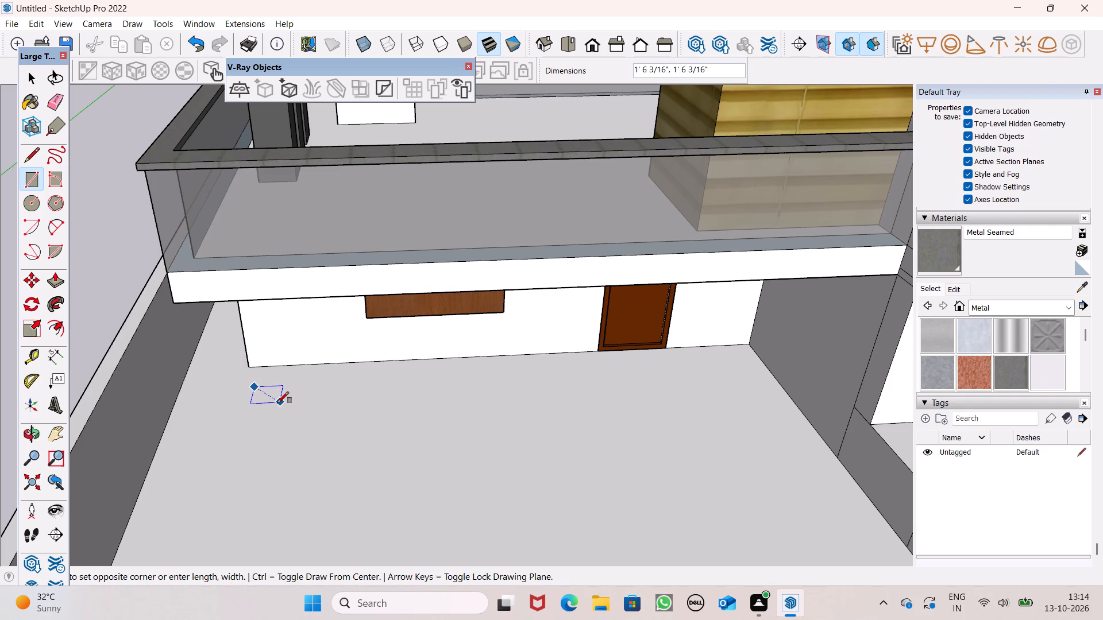
{"action": "left_click", "coordinate": [277, 404]}
{"action": "scroll", "coordinate": [384, 347], "scroll_direction": "down", "scroll_amount": 2}
{"action": "middle_click_drag", "start_coordinate": [416, 399], "coordinate": [417, 470]}
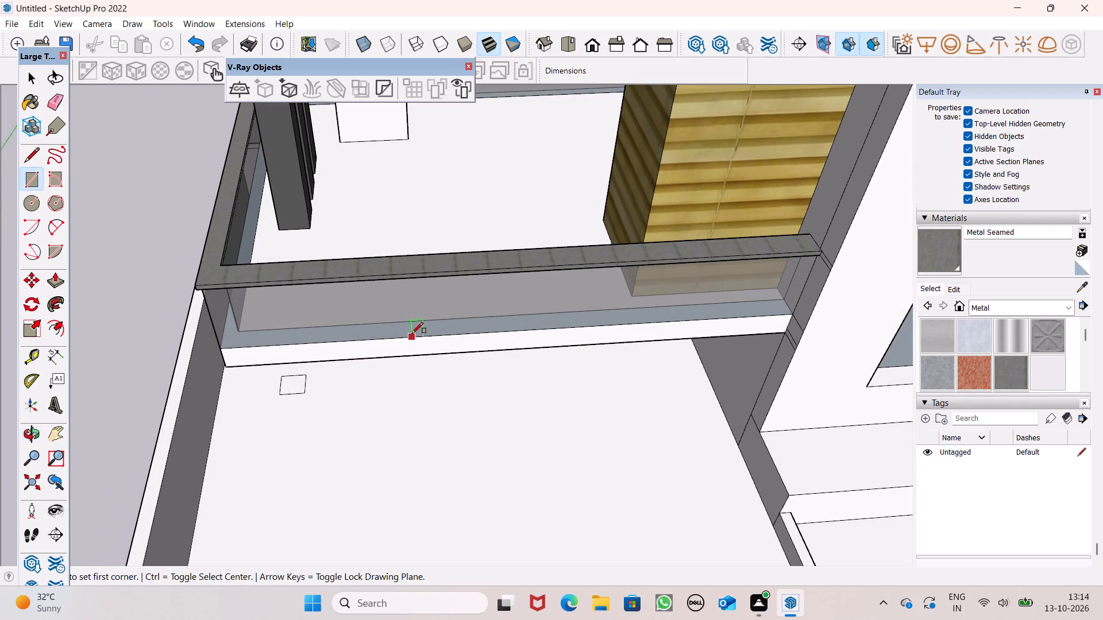
Select the small square on the yard floor and move it about 2' 10" away from the ground-floor wall.
{"action": "key", "text": "space"}
{"action": "scroll", "coordinate": [423, 320], "scroll_direction": "down", "scroll_amount": 6}
{"action": "middle_click_drag", "start_coordinate": [422, 379], "coordinate": [334, 414]}
{"action": "scroll", "coordinate": [411, 388], "scroll_direction": "up", "scroll_amount": 2}
{"action": "scroll", "coordinate": [410, 389], "scroll_direction": "down", "scroll_amount": 1}
{"action": "scroll", "coordinate": [340, 420], "scroll_direction": "up", "scroll_amount": 1}
{"action": "scroll", "coordinate": [353, 328], "scroll_direction": "up", "scroll_amount": 5}
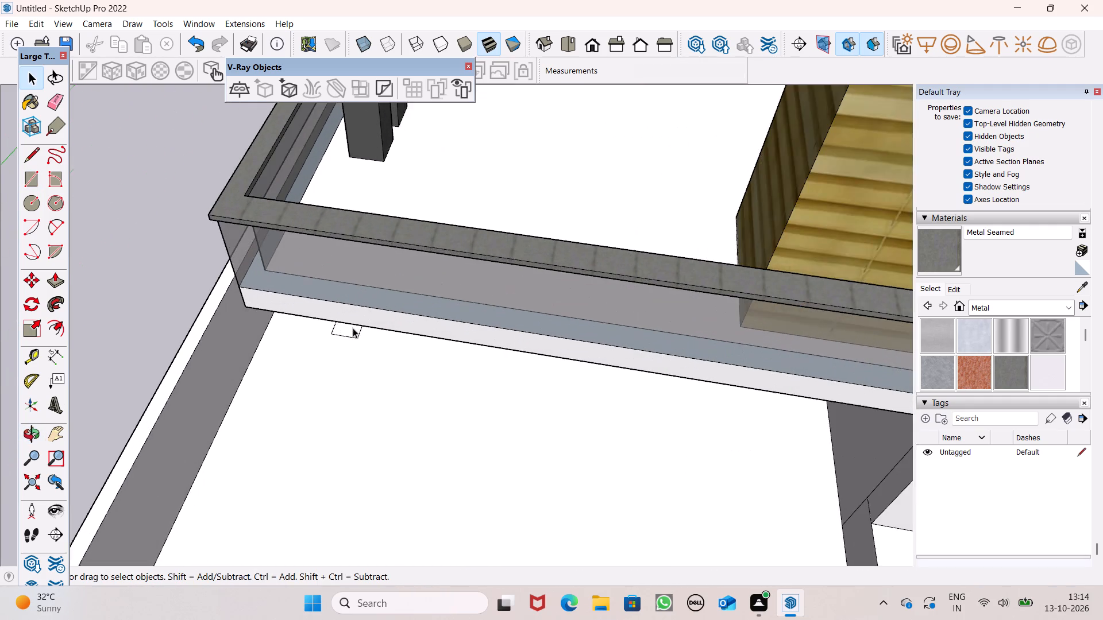
{"action": "scroll", "coordinate": [352, 332], "scroll_direction": "up", "scroll_amount": 1}
{"action": "middle_click_drag", "start_coordinate": [352, 332], "coordinate": [361, 284]}
{"action": "left_click", "coordinate": [341, 340]}
{"action": "left_click", "coordinate": [345, 340]}
{"action": "double_click", "coordinate": [347, 342]}
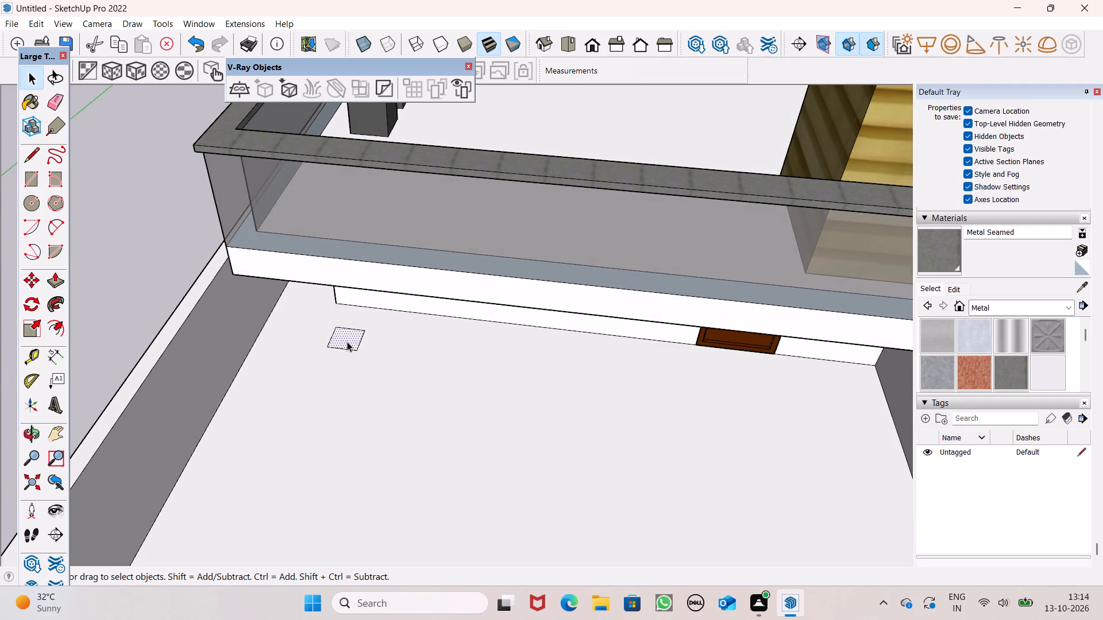
{"action": "key", "text": "m"}
{"action": "key", "text": "Return"}
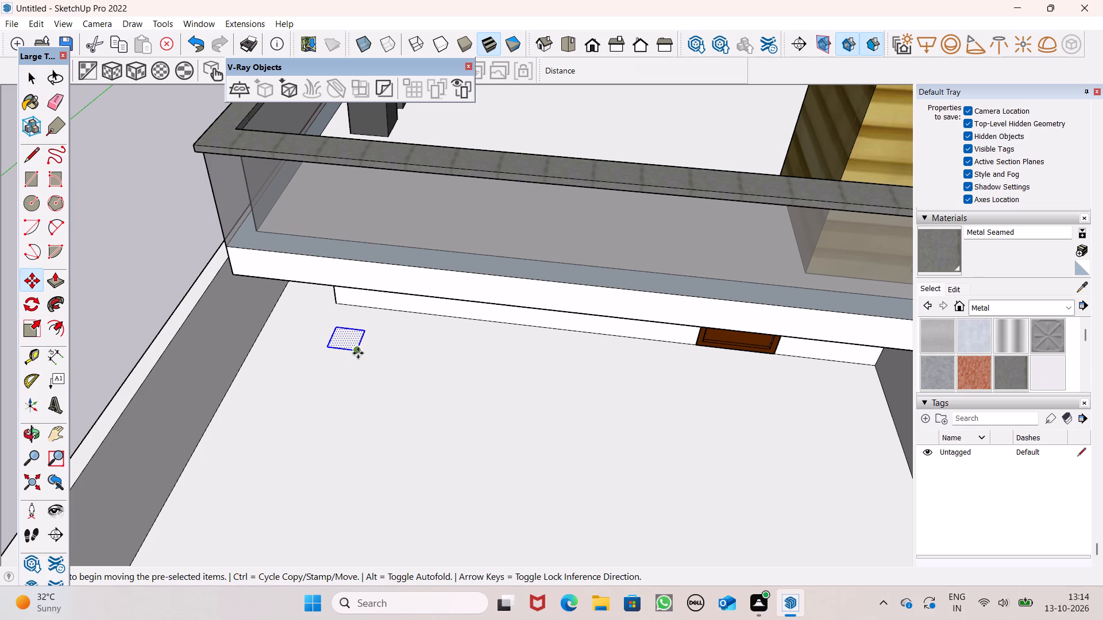
{"action": "left_click_drag", "start_coordinate": [358, 352], "coordinate": [343, 389]}
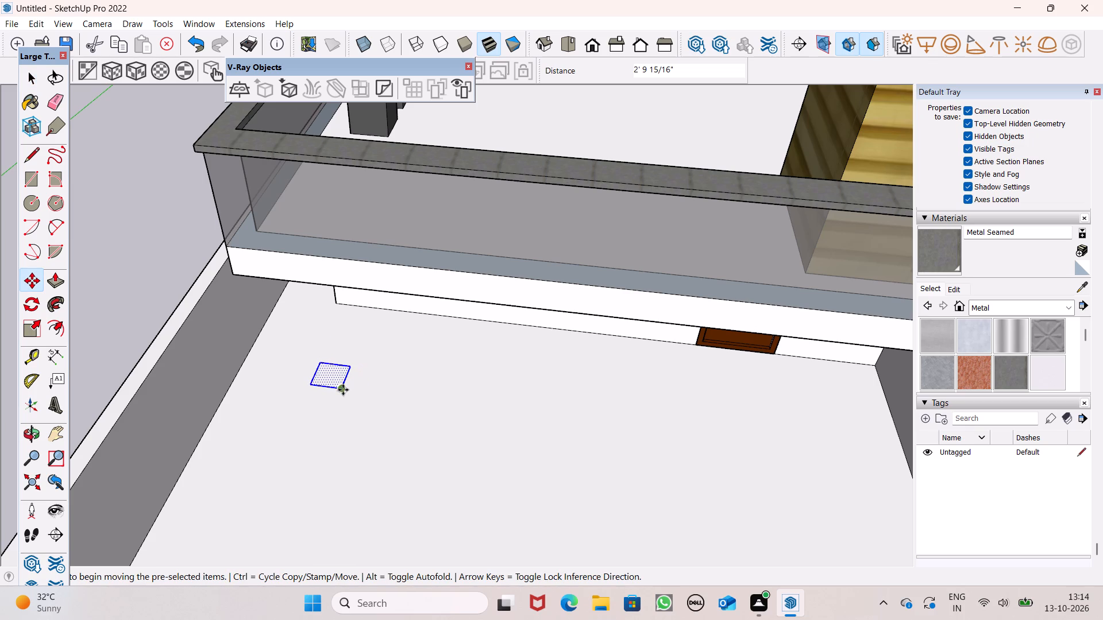
Copy the square farther out across the yard floor, in line with the original.
{"action": "left_click_drag", "start_coordinate": [343, 390], "coordinate": [306, 507]}
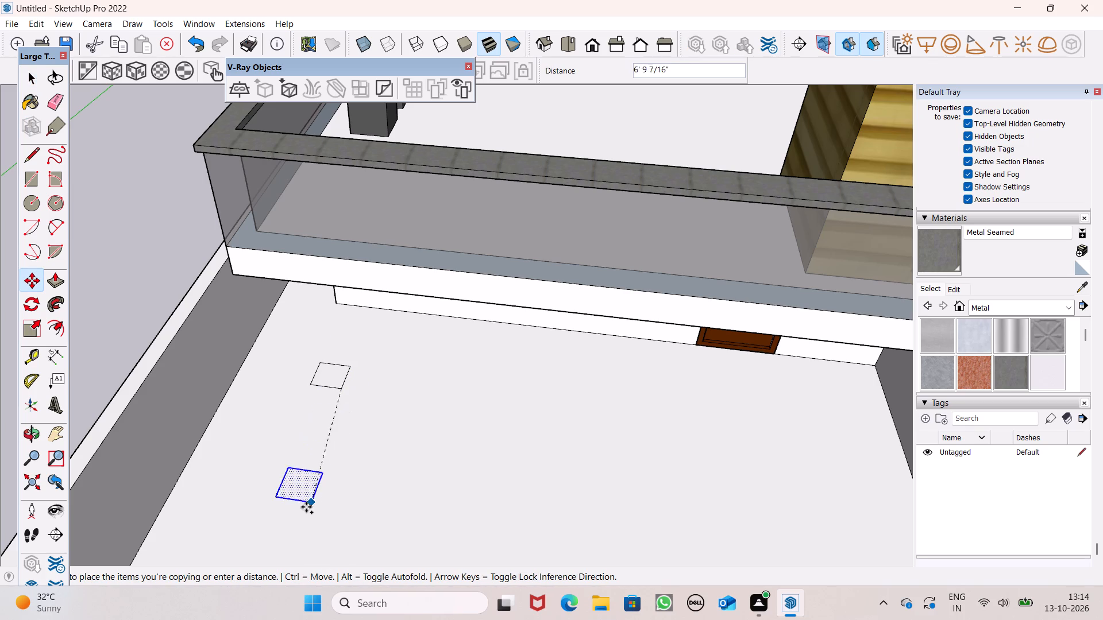
{"action": "left_click_drag", "start_coordinate": [306, 507], "coordinate": [286, 535]}
Move the copied square about 3' 8 1/4" back toward the original square.
{"action": "scroll", "coordinate": [416, 471], "scroll_direction": "down", "scroll_amount": 6}
{"action": "middle_click_drag", "start_coordinate": [412, 479], "coordinate": [734, 348]}
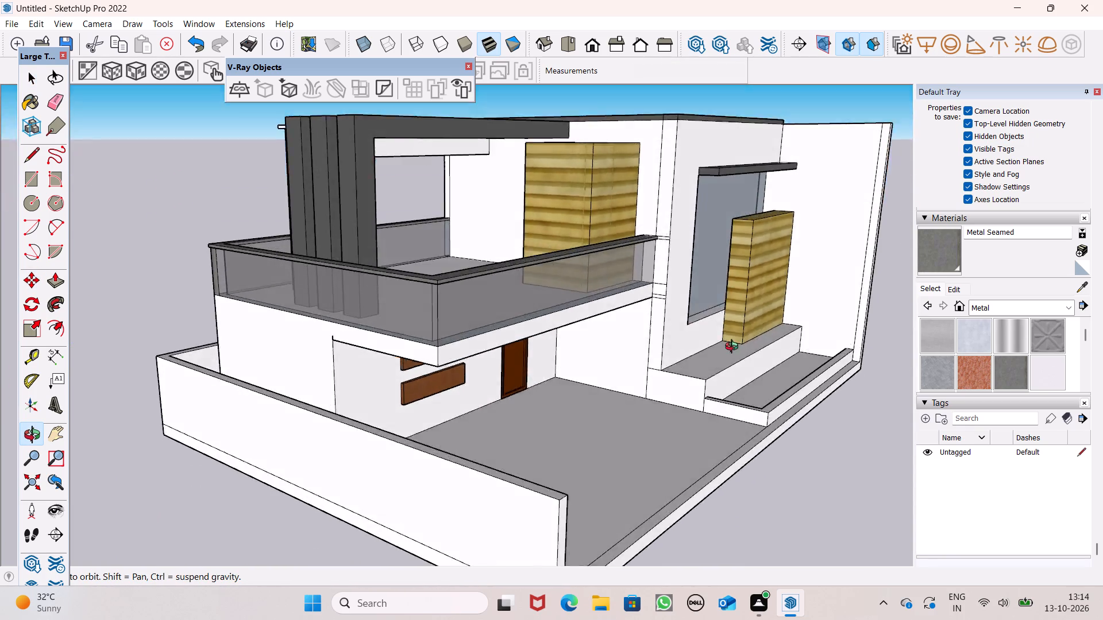
{"action": "middle_click_drag", "start_coordinate": [734, 348], "coordinate": [637, 505]}
{"action": "scroll", "coordinate": [466, 498], "scroll_direction": "up", "scroll_amount": 6}
{"action": "left_click_drag", "start_coordinate": [438, 533], "coordinate": [389, 472]}
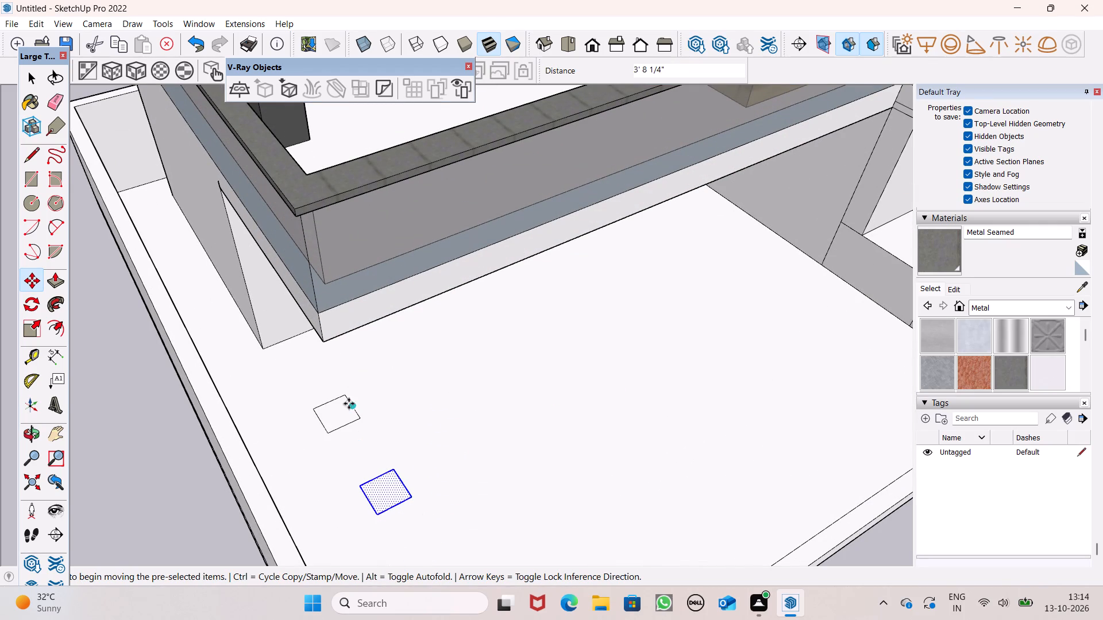
{"action": "left_click_drag", "start_coordinate": [349, 391], "coordinate": [344, 393]}
Select the original square with its edges and move it about 2' 4 11/16" back toward the ground-floor wall.
{"action": "key", "text": "space"}
{"action": "left_click", "coordinate": [144, 403]}
{"action": "double_click", "coordinate": [334, 400]}
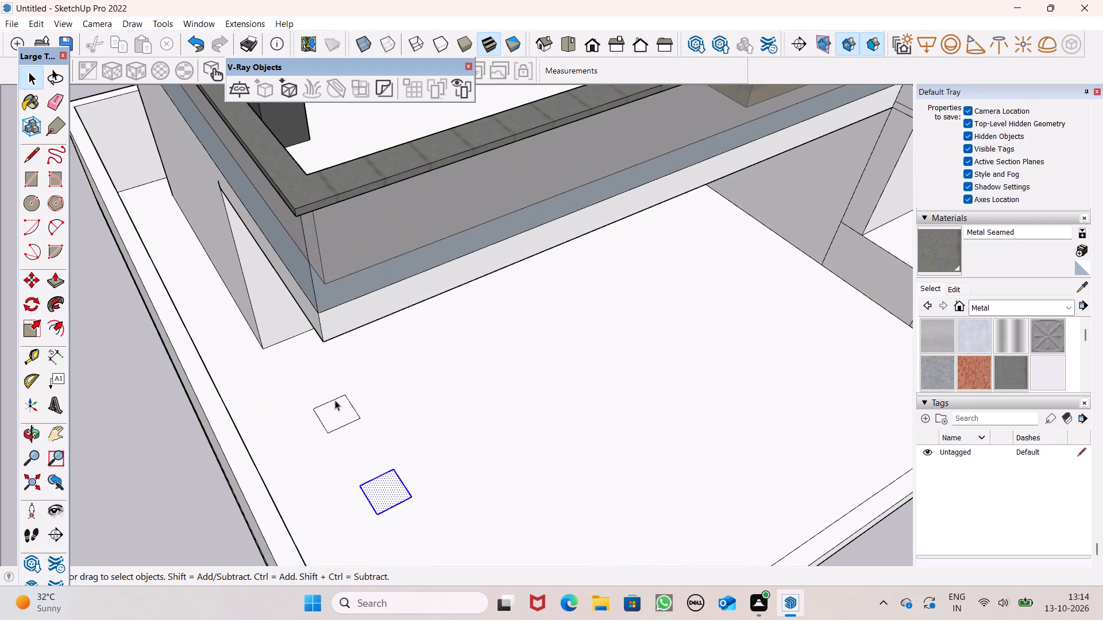
{"action": "double_click", "coordinate": [335, 406]}
{"action": "double_click", "coordinate": [342, 408]}
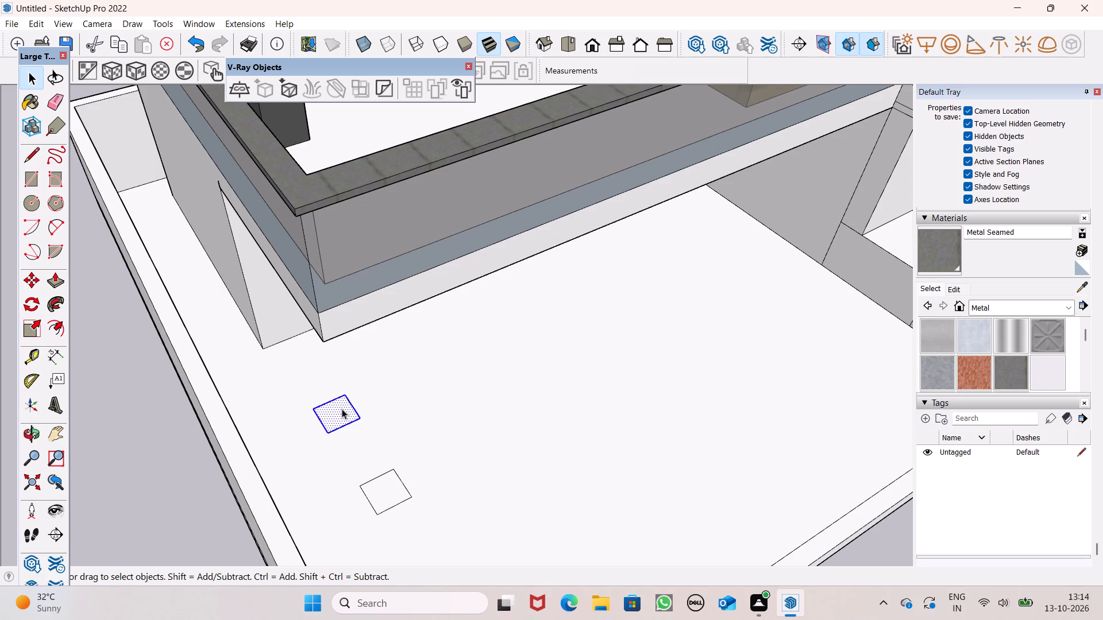
{"action": "key", "text": "m"}
{"action": "key", "text": "Return"}
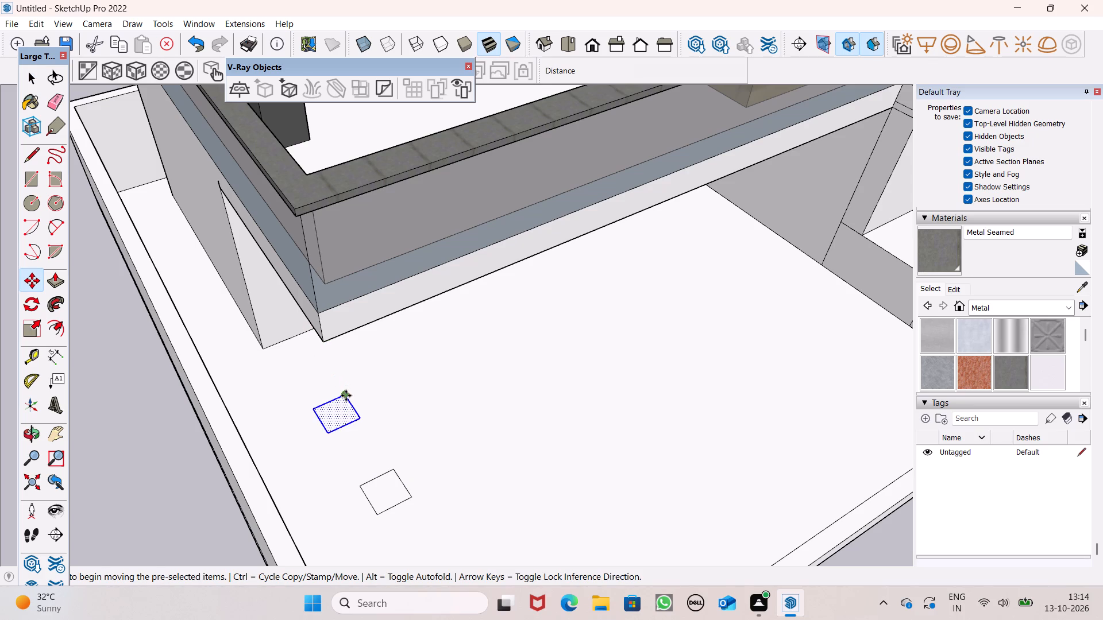
{"action": "left_click_drag", "start_coordinate": [346, 396], "coordinate": [329, 359]}
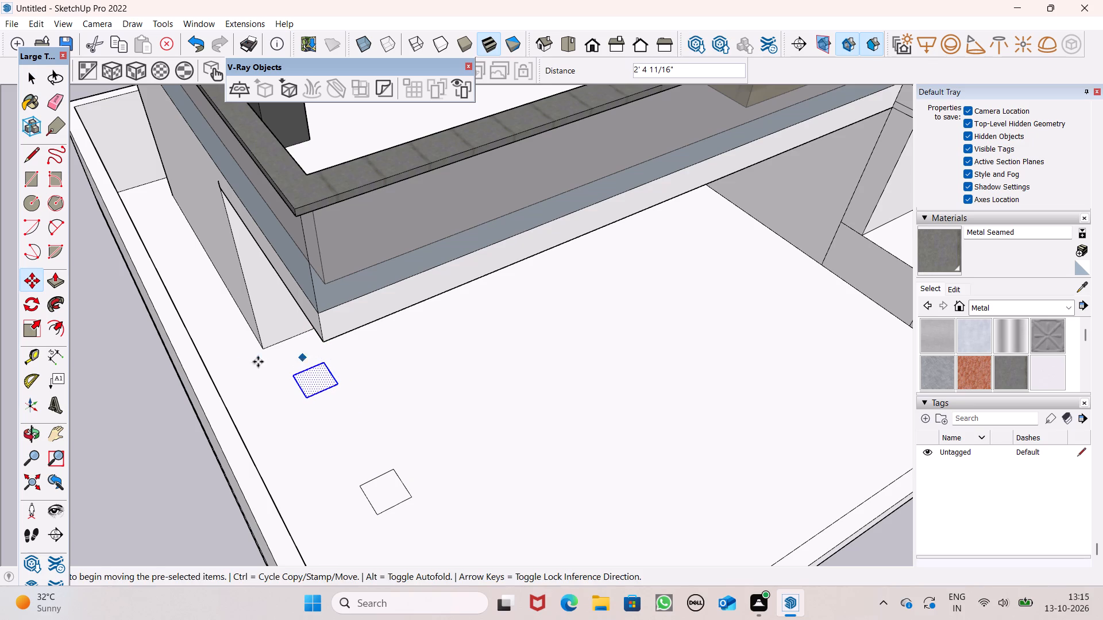
{"action": "key", "text": "space"}
{"action": "left_click", "coordinate": [123, 392]}
Extrude the square nearest the ground-floor wall 9' 8 1/4" up into a column reaching the terrace slab.
{"action": "scroll", "coordinate": [177, 410], "scroll_direction": "down", "scroll_amount": 2}
{"action": "middle_click_drag", "start_coordinate": [244, 431], "coordinate": [318, 354]}
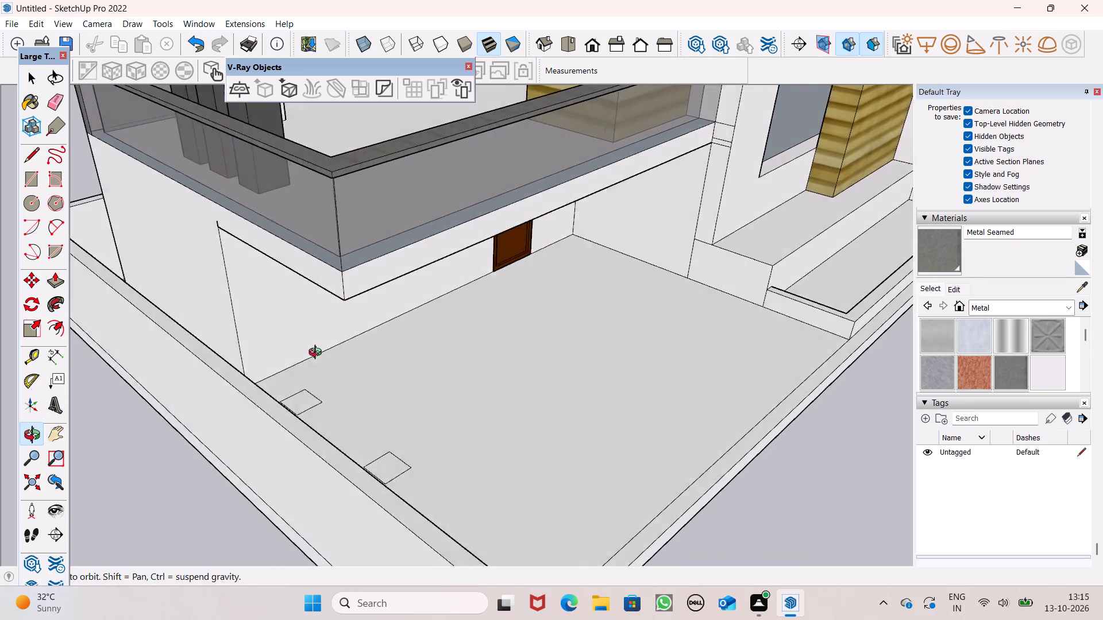
{"action": "middle_click_drag", "start_coordinate": [318, 354], "coordinate": [444, 348]}
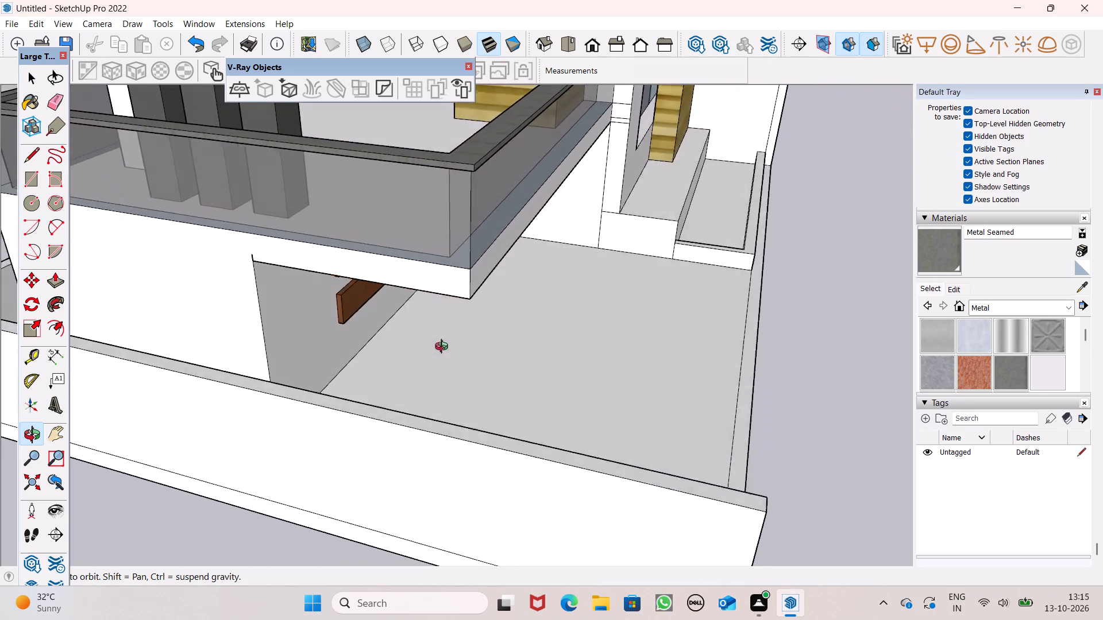
{"action": "middle_click_drag", "start_coordinate": [444, 348], "coordinate": [379, 394]}
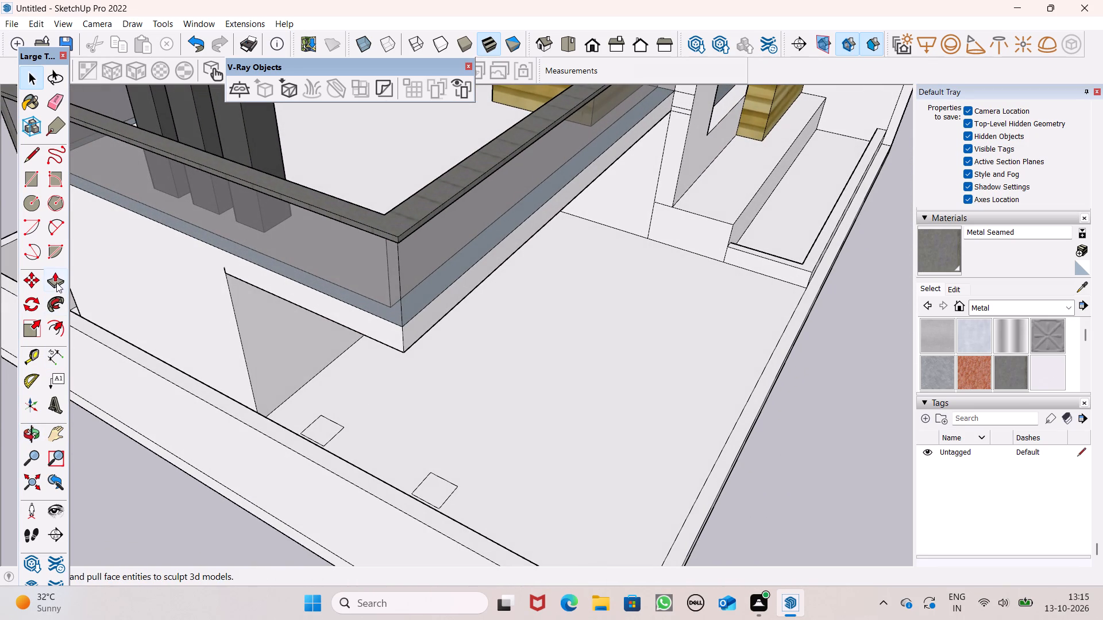
{"action": "left_click", "coordinate": [56, 280]}
{"action": "middle_click_drag", "start_coordinate": [286, 356], "coordinate": [384, 363]}
{"action": "scroll", "coordinate": [466, 367], "scroll_direction": "down", "scroll_amount": 4}
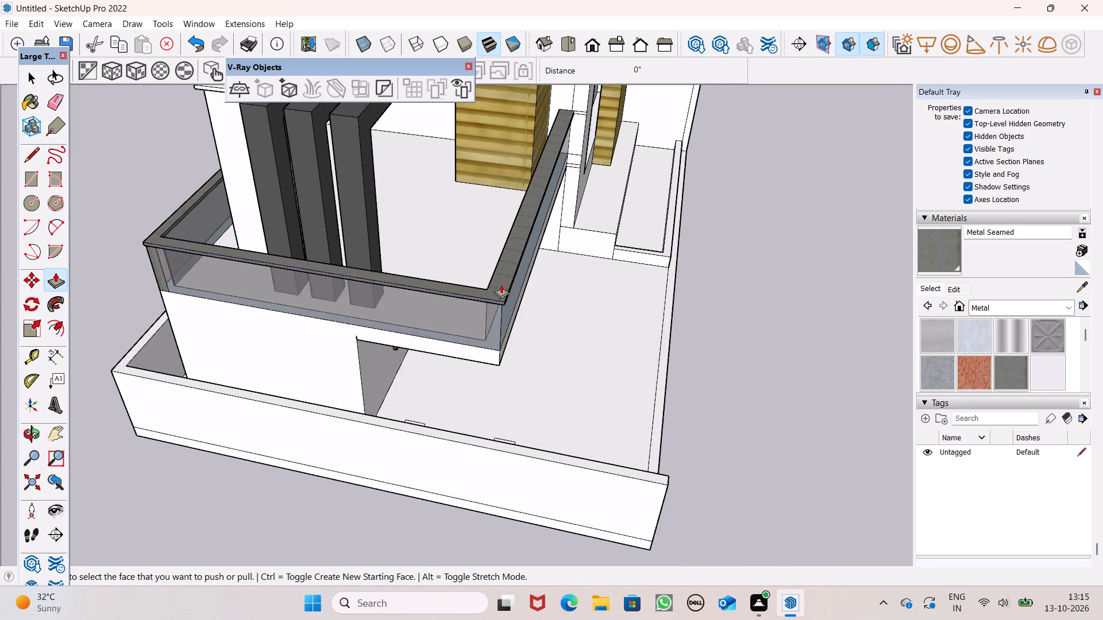
{"action": "scroll", "coordinate": [457, 390], "scroll_direction": "up", "scroll_amount": 5}
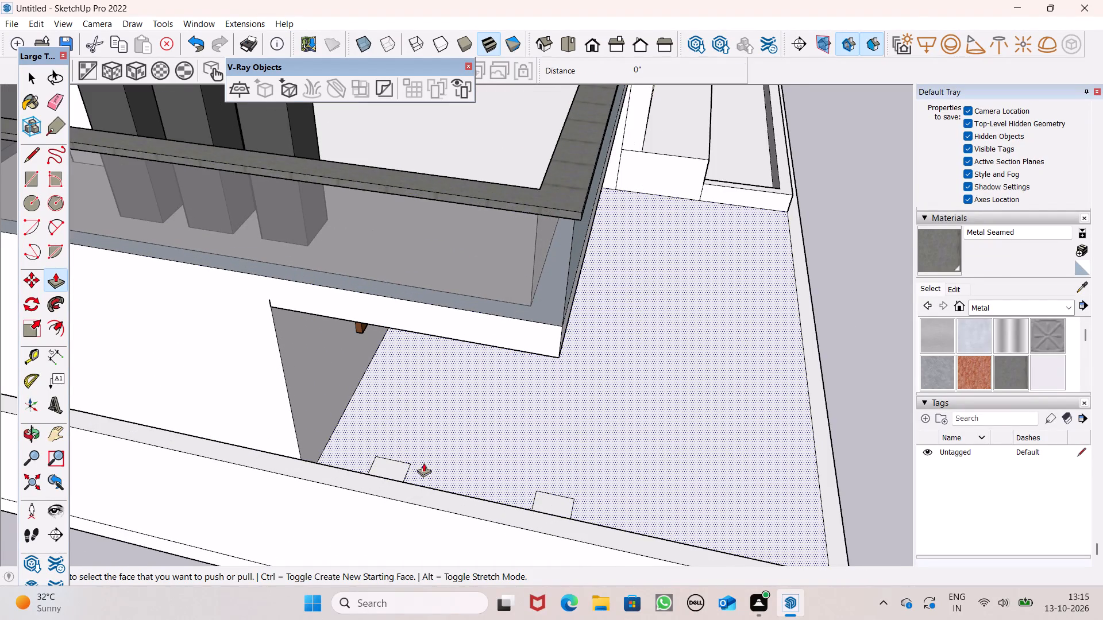
{"action": "middle_click", "coordinate": [420, 471]}
{"action": "scroll", "coordinate": [419, 472], "scroll_direction": "up", "scroll_amount": 5}
{"action": "scroll", "coordinate": [388, 464], "scroll_direction": "down", "scroll_amount": 1}
{"action": "middle_click_drag", "start_coordinate": [406, 480], "coordinate": [421, 507]}
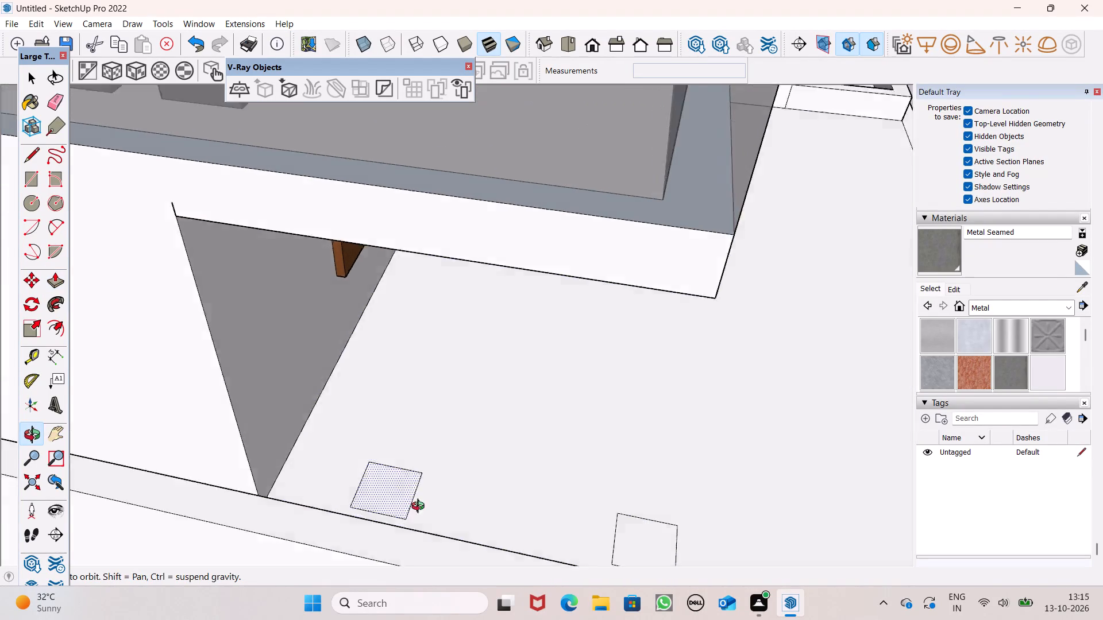
{"action": "middle_click_drag", "start_coordinate": [421, 507], "coordinate": [425, 557]}
{"action": "left_click_drag", "start_coordinate": [400, 513], "coordinate": [417, 440]}
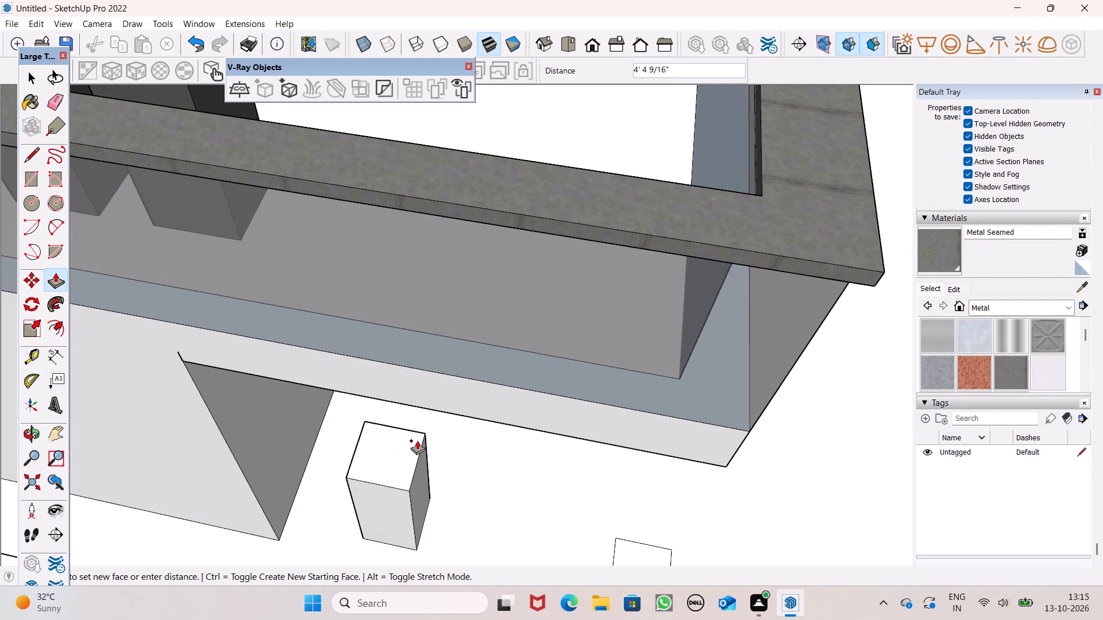
{"action": "left_click_drag", "start_coordinate": [417, 440], "coordinate": [414, 408]}
Extrude the second yard square 9' 8 1/4" up into a column at the terrace slab's corner.
{"action": "middle_click_drag", "start_coordinate": [438, 478], "coordinate": [408, 170]}
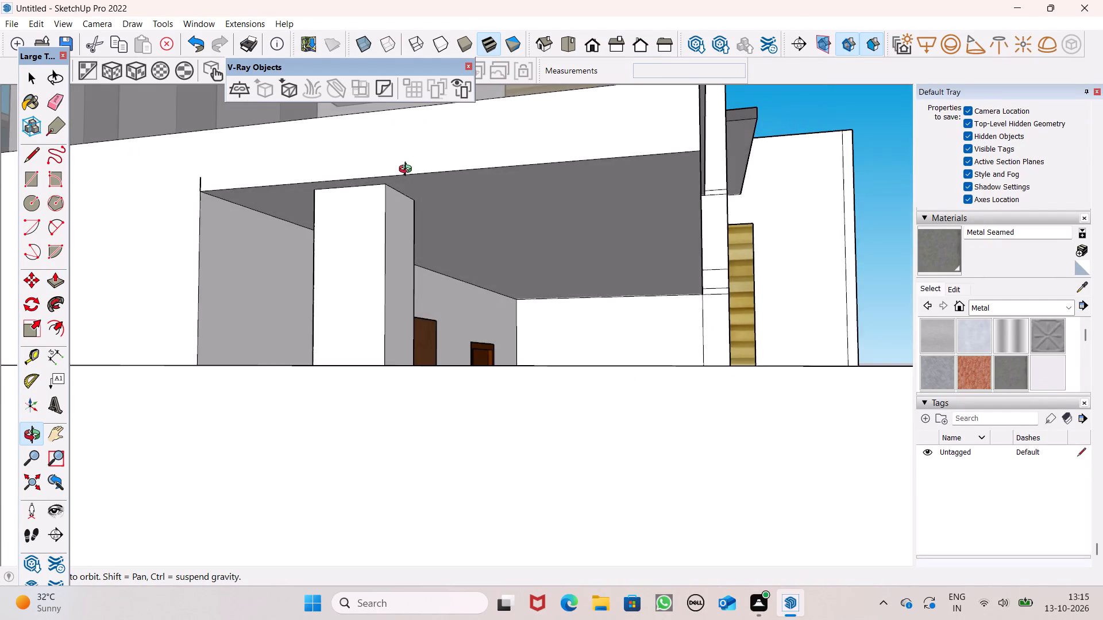
{"action": "middle_click_drag", "start_coordinate": [408, 170], "coordinate": [399, 357]}
{"action": "scroll", "coordinate": [393, 345], "scroll_direction": "up", "scroll_amount": 1}
{"action": "scroll", "coordinate": [400, 249], "scroll_direction": "down", "scroll_amount": 7}
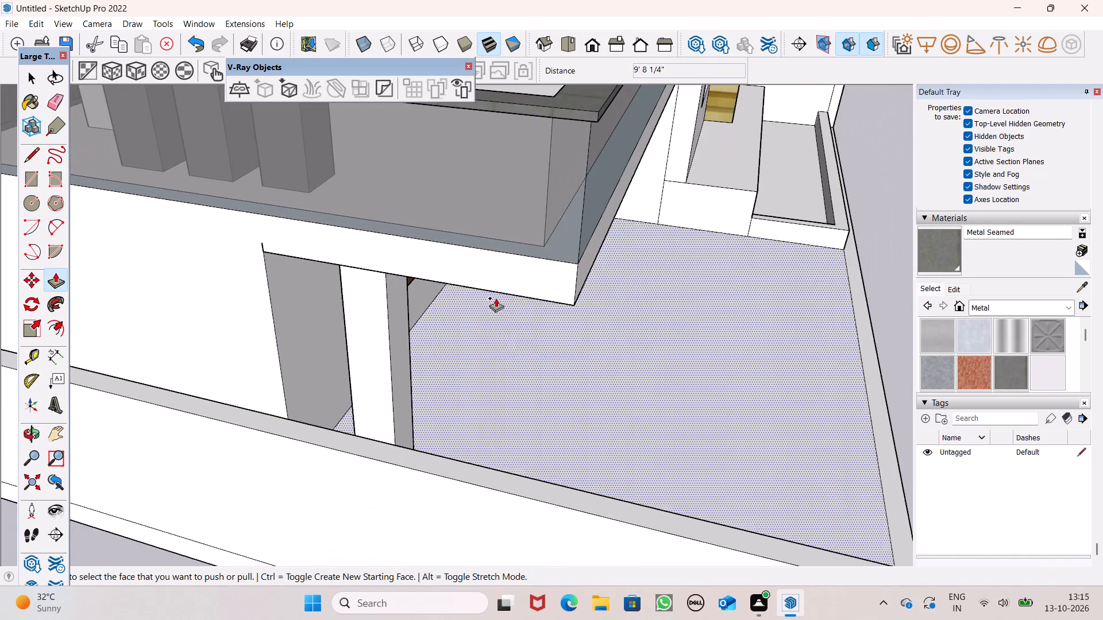
{"action": "middle_click_drag", "start_coordinate": [508, 338], "coordinate": [372, 377]}
{"action": "scroll", "coordinate": [363, 327], "scroll_direction": "down", "scroll_amount": 4}
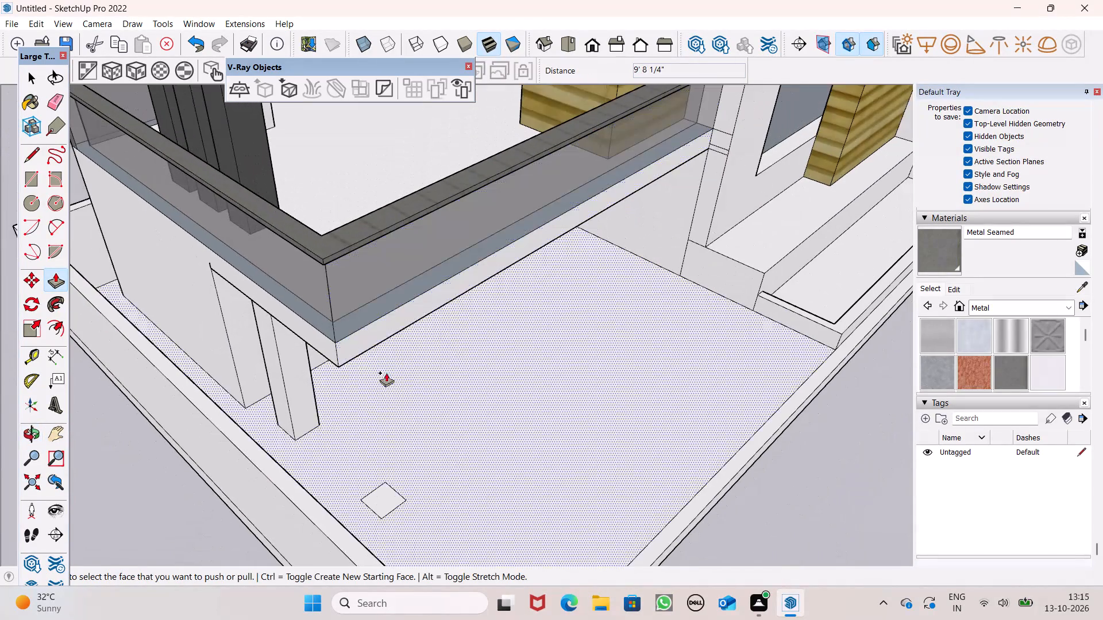
{"action": "middle_click_drag", "start_coordinate": [392, 382], "coordinate": [369, 414]}
{"action": "scroll", "coordinate": [380, 362], "scroll_direction": "down", "scroll_amount": 2}
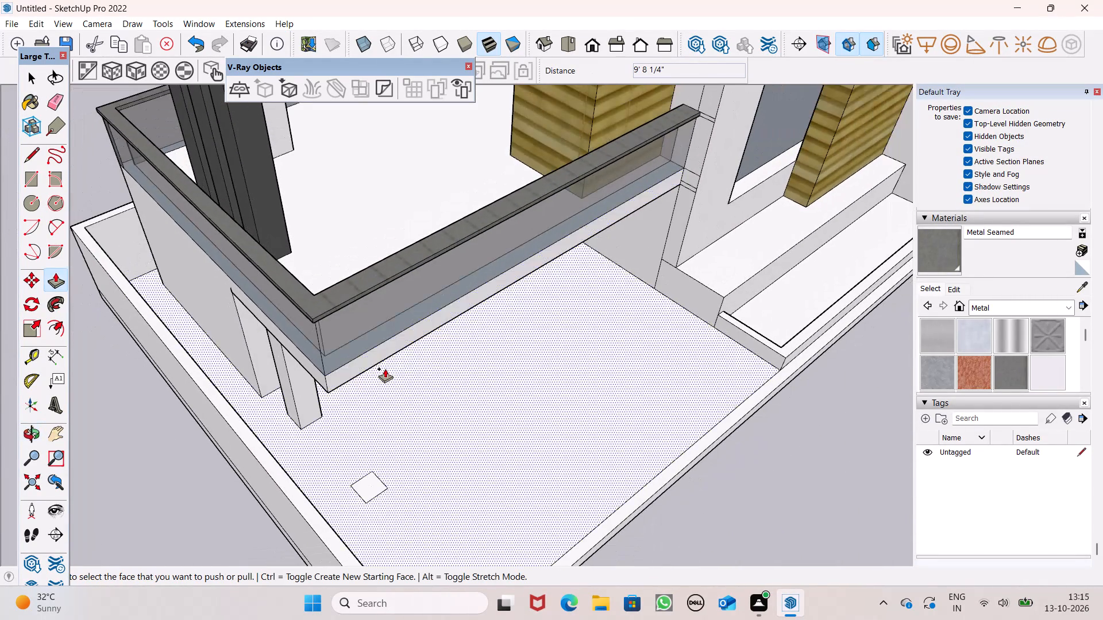
{"action": "scroll", "coordinate": [385, 369], "scroll_direction": "up", "scroll_amount": 1}
{"action": "scroll", "coordinate": [385, 369], "scroll_direction": "down", "scroll_amount": 2}
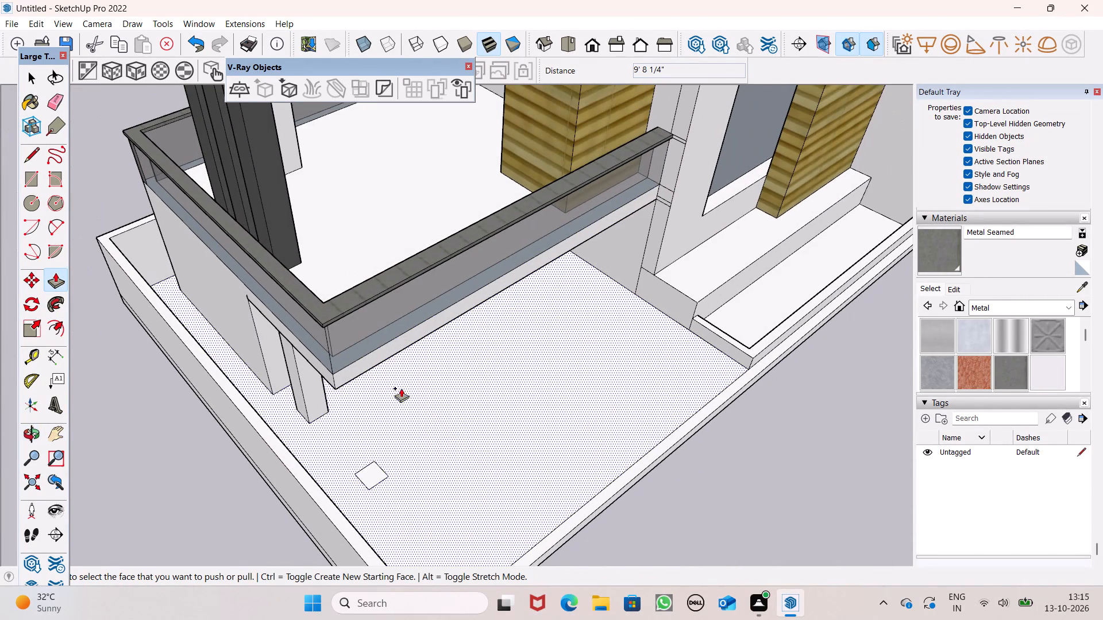
{"action": "middle_click_drag", "start_coordinate": [402, 391], "coordinate": [421, 413]}
{"action": "middle_click_drag", "start_coordinate": [399, 443], "coordinate": [499, 423]}
{"action": "scroll", "coordinate": [403, 444], "scroll_direction": "up", "scroll_amount": 1}
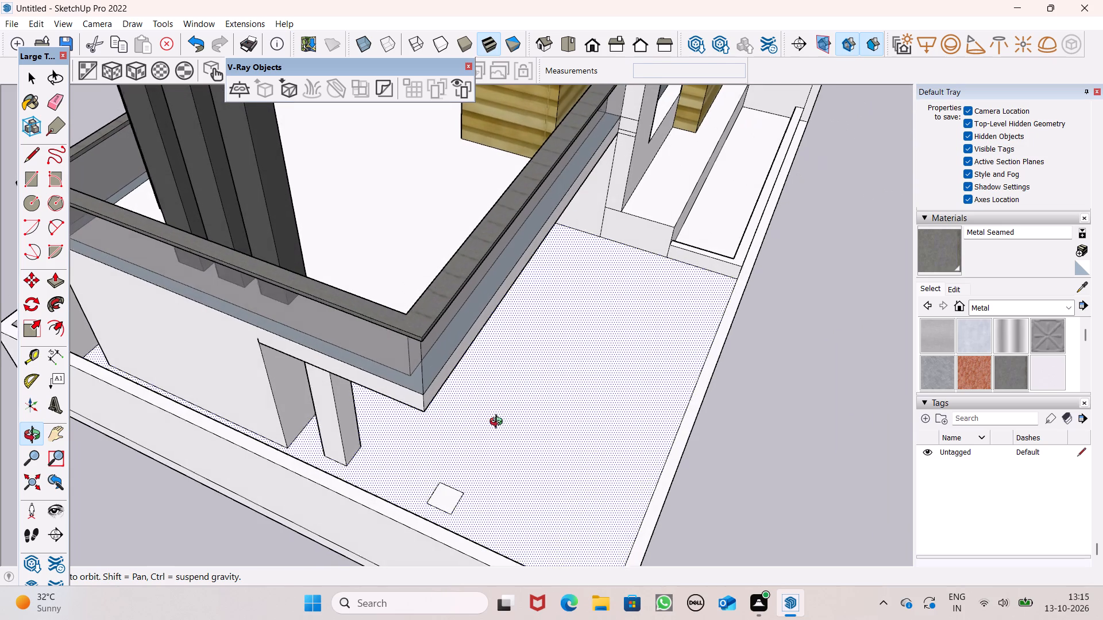
{"action": "middle_click_drag", "start_coordinate": [499, 423], "coordinate": [534, 393]}
{"action": "middle_click_drag", "start_coordinate": [468, 473], "coordinate": [479, 504]}
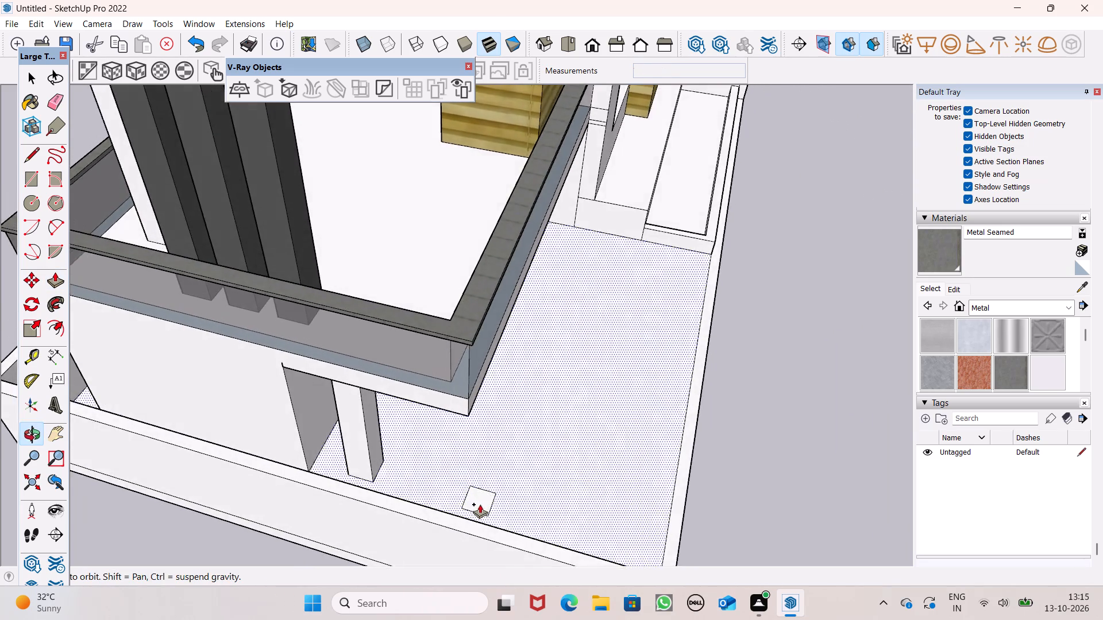
{"action": "scroll", "coordinate": [480, 503], "scroll_direction": "up", "scroll_amount": 6}
{"action": "left_click_drag", "start_coordinate": [479, 501], "coordinate": [456, 313]}
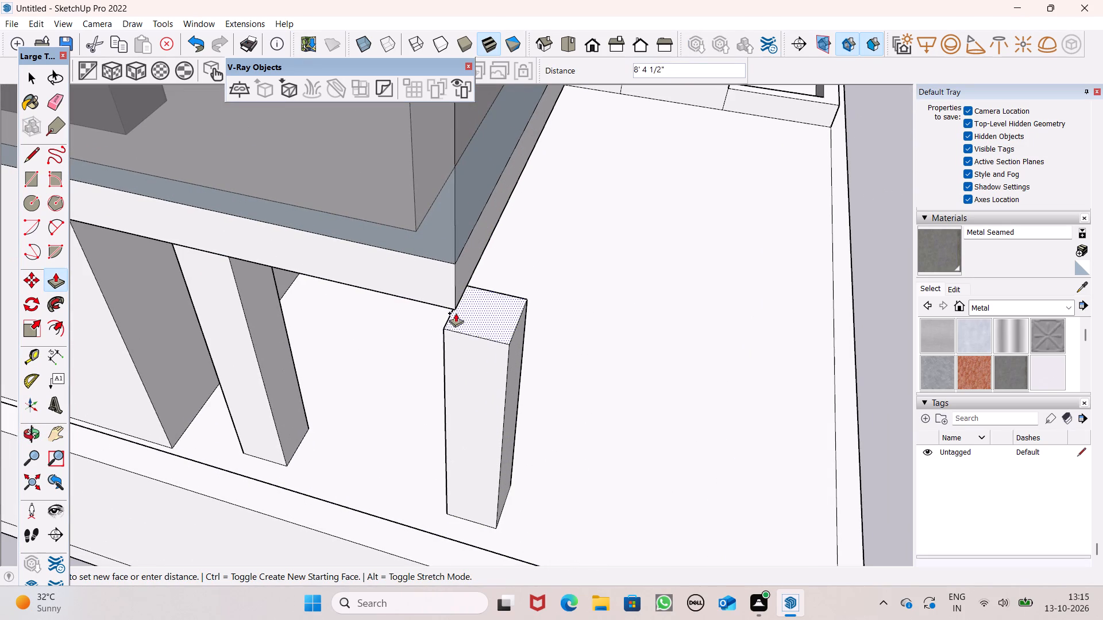
{"action": "left_click_drag", "start_coordinate": [456, 313], "coordinate": [455, 306]}
Pull the corner column's face toward the other column out by 1' 2 1/16".
{"action": "middle_click_drag", "start_coordinate": [471, 373], "coordinate": [616, 297]}
{"action": "scroll", "coordinate": [523, 304], "scroll_direction": "up", "scroll_amount": 1}
{"action": "middle_click_drag", "start_coordinate": [527, 317], "coordinate": [630, 343]}
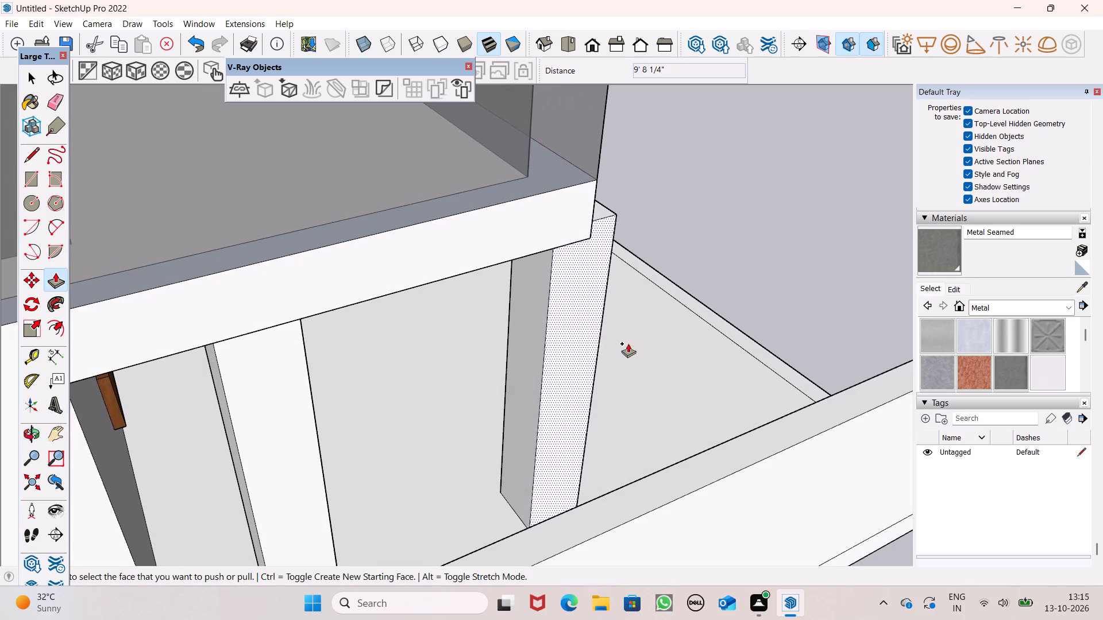
{"action": "left_click_drag", "start_coordinate": [532, 385], "coordinate": [513, 399]}
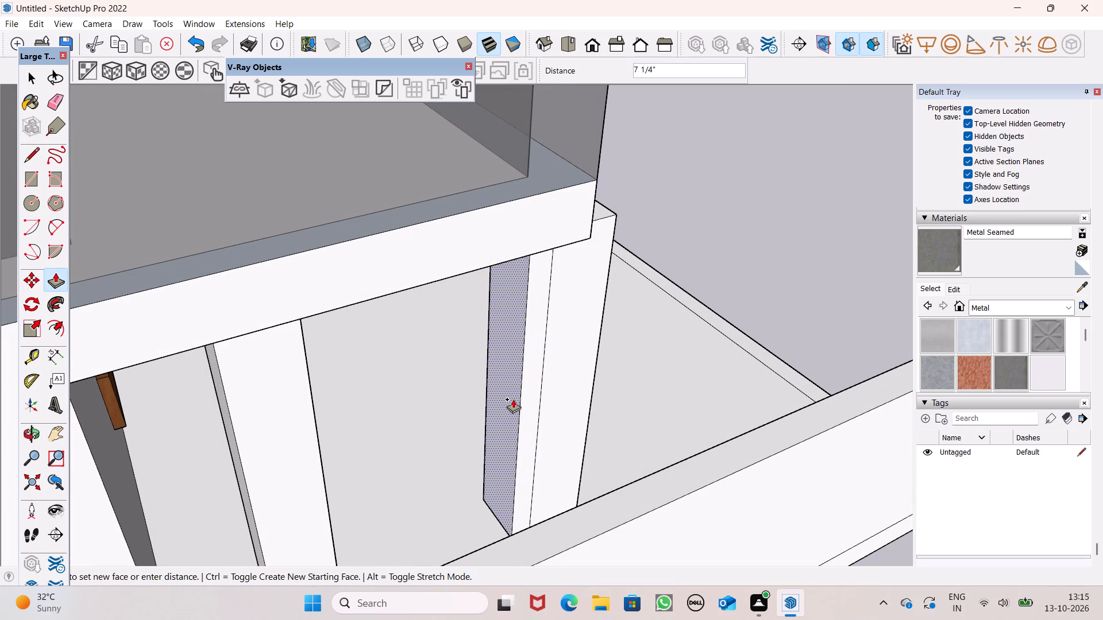
{"action": "left_click_drag", "start_coordinate": [513, 399], "coordinate": [493, 404]}
{"action": "scroll", "coordinate": [586, 393], "scroll_direction": "down", "scroll_amount": 5}
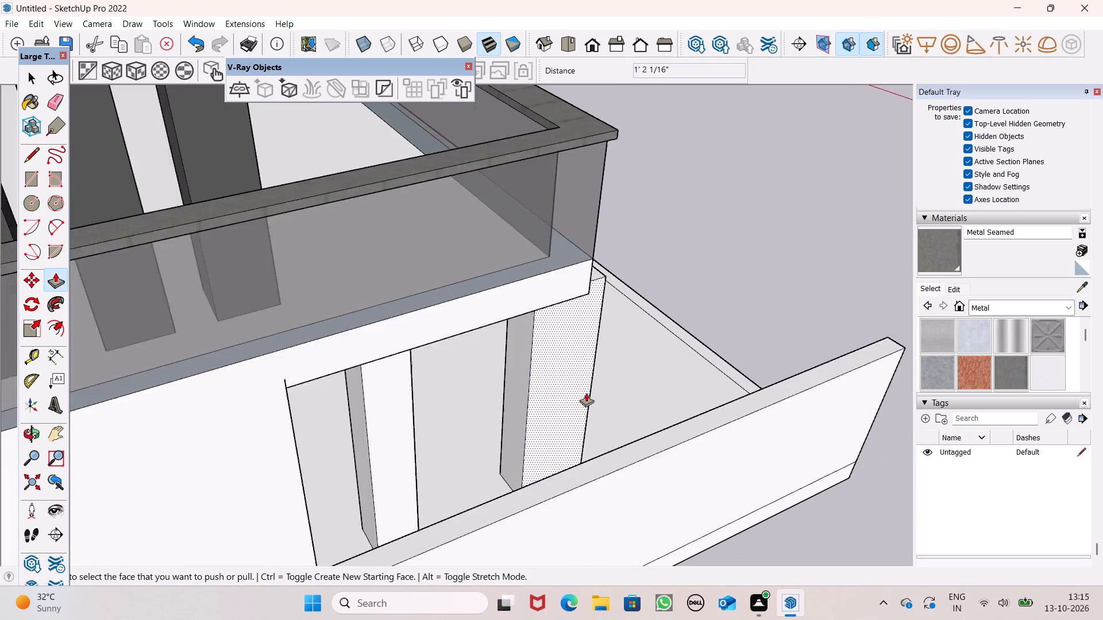
Push the corner column's opposite, outward face in by 1' 3 1/2" so it sits under the slab corner.
{"action": "middle_click_drag", "start_coordinate": [619, 418], "coordinate": [229, 489]}
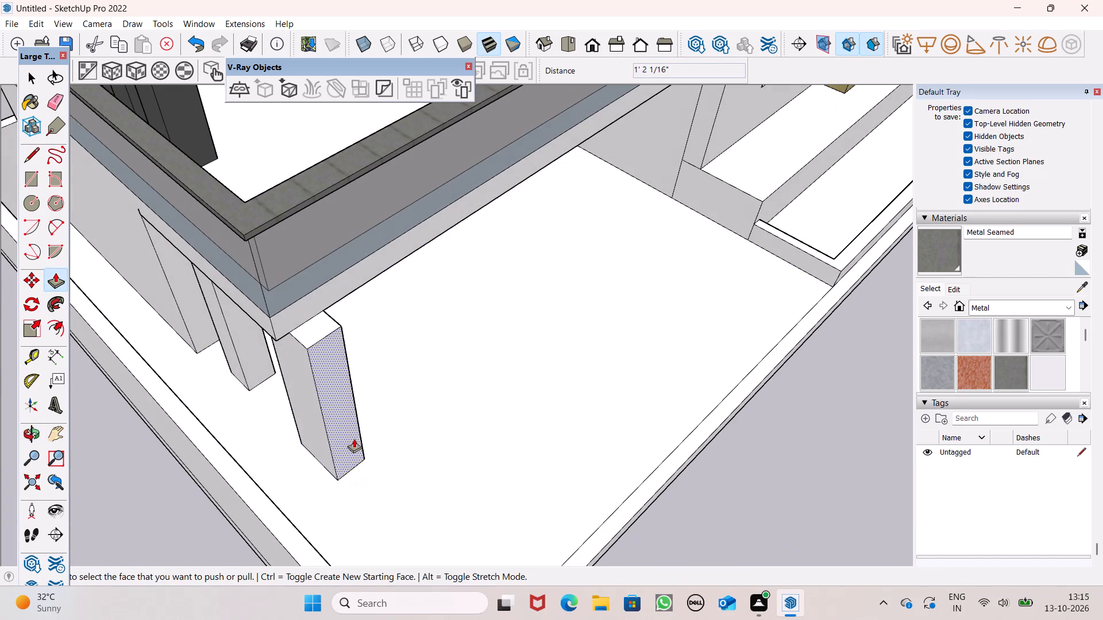
{"action": "left_click_drag", "start_coordinate": [354, 438], "coordinate": [342, 415]}
Examine both yard columns beneath the terrace slab from several sides.
{"action": "middle_click_drag", "start_coordinate": [380, 409], "coordinate": [237, 411]}
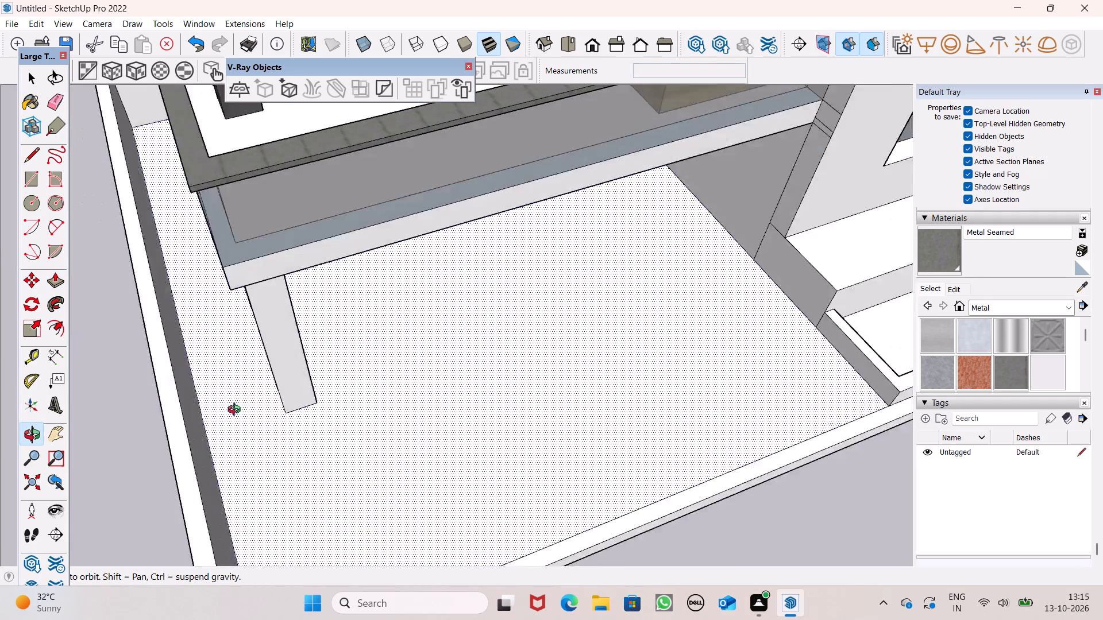
{"action": "middle_click_drag", "start_coordinate": [237, 411], "coordinate": [122, 344]}
{"action": "scroll", "coordinate": [261, 276], "scroll_direction": "down", "scroll_amount": 1}
{"action": "scroll", "coordinate": [261, 276], "scroll_direction": "up", "scroll_amount": 6}
{"action": "scroll", "coordinate": [313, 314], "scroll_direction": "up", "scroll_amount": 1}
{"action": "middle_click_drag", "start_coordinate": [312, 314], "coordinate": [159, 325]}
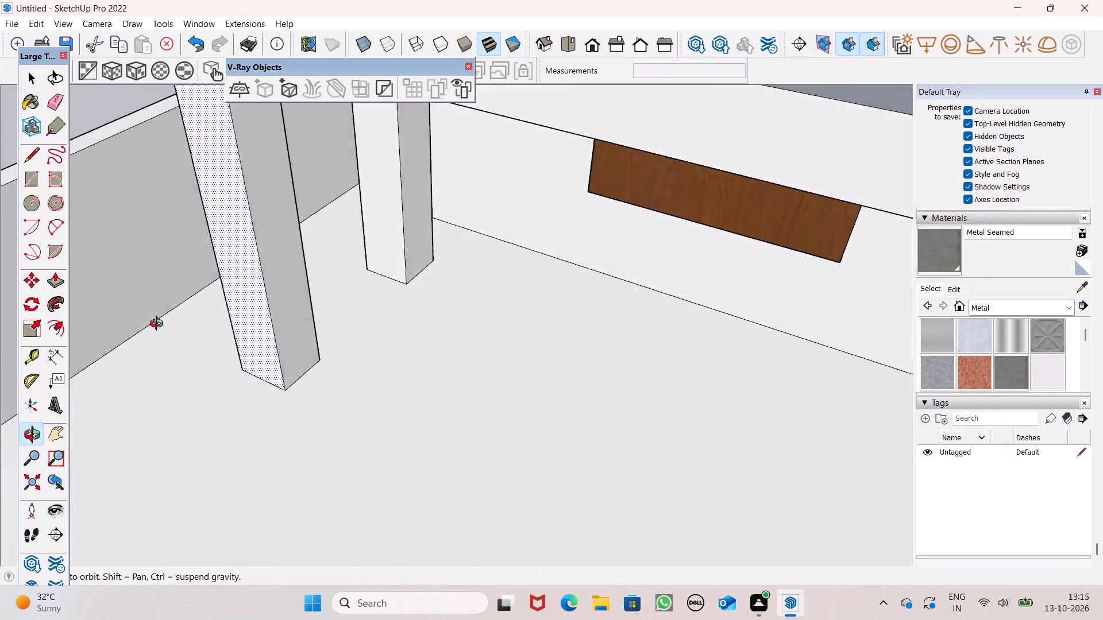
{"action": "middle_click_drag", "start_coordinate": [159, 325], "coordinate": [155, 322]}
{"action": "middle_click", "coordinate": [155, 321]}
{"action": "scroll", "coordinate": [367, 410], "scroll_direction": "down", "scroll_amount": 4}
{"action": "middle_click_drag", "start_coordinate": [395, 504], "coordinate": [596, 447]}
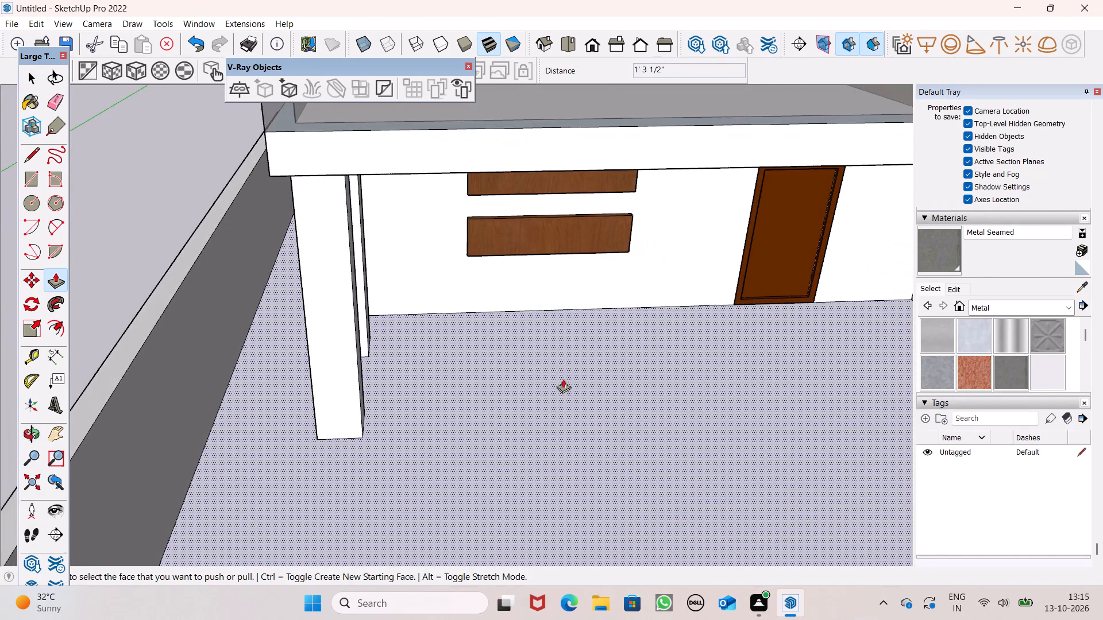
{"action": "scroll", "coordinate": [562, 384], "scroll_direction": "down", "scroll_amount": 3}
{"action": "middle_click_drag", "start_coordinate": [539, 414], "coordinate": [634, 425]}
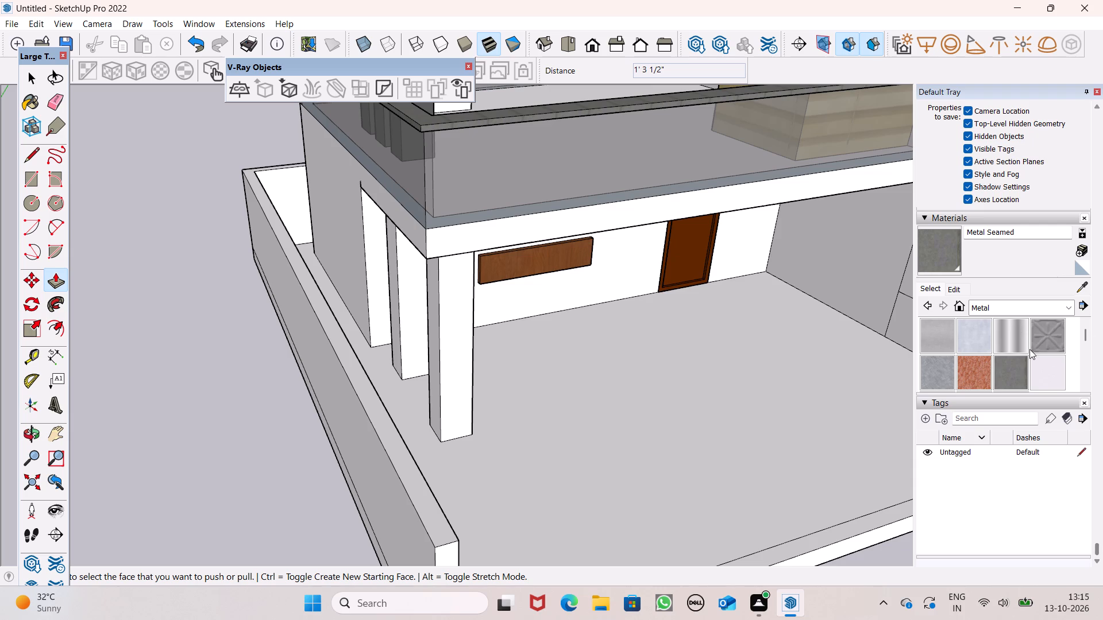
Paint two adjacent faces of the corner column with the grey Color M05 from the Colors collection.
{"action": "left_click", "coordinate": [1019, 311]}
{"action": "left_click", "coordinate": [1000, 359]}
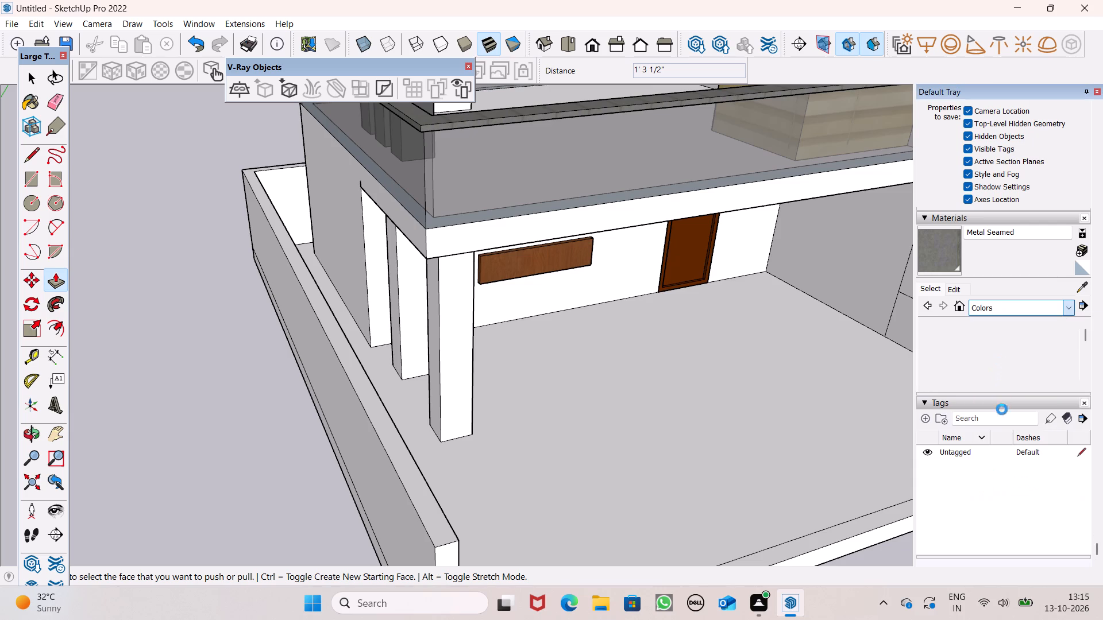
{"action": "scroll", "coordinate": [996, 362], "scroll_direction": "down", "scroll_amount": 10}
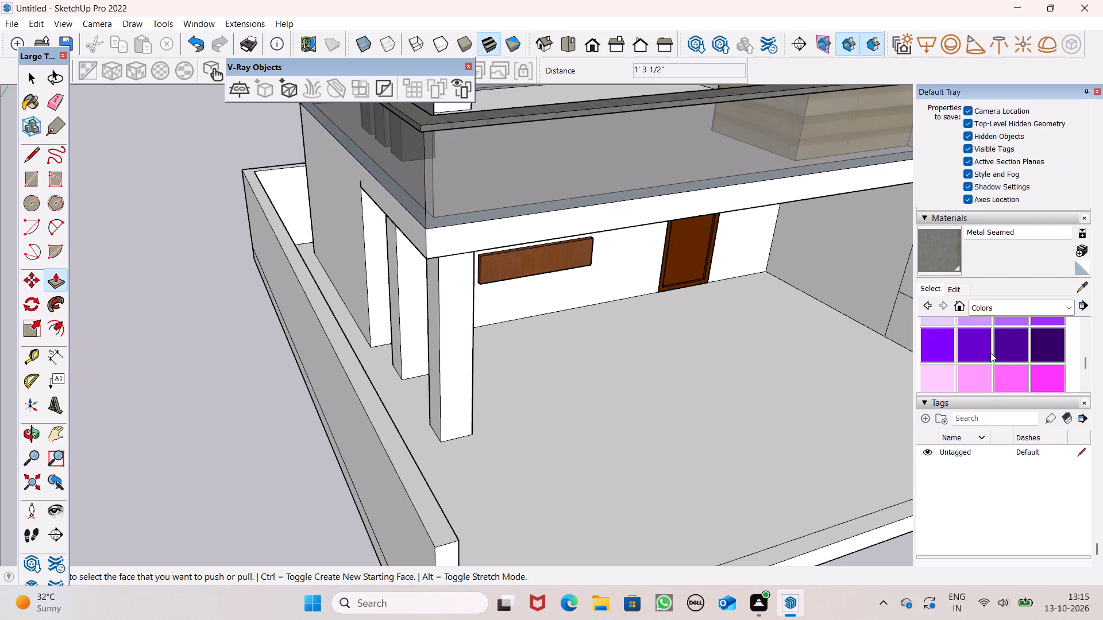
{"action": "scroll", "coordinate": [990, 356], "scroll_direction": "down", "scroll_amount": 7}
{"action": "scroll", "coordinate": [990, 355], "scroll_direction": "up", "scroll_amount": 1}
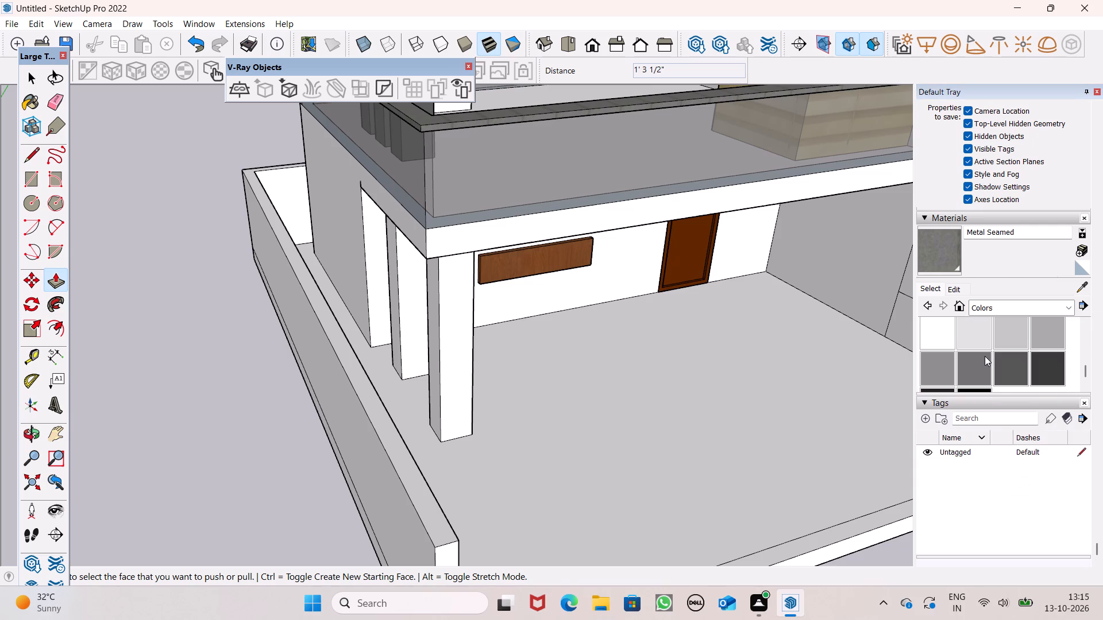
{"action": "left_click", "coordinate": [984, 357]}
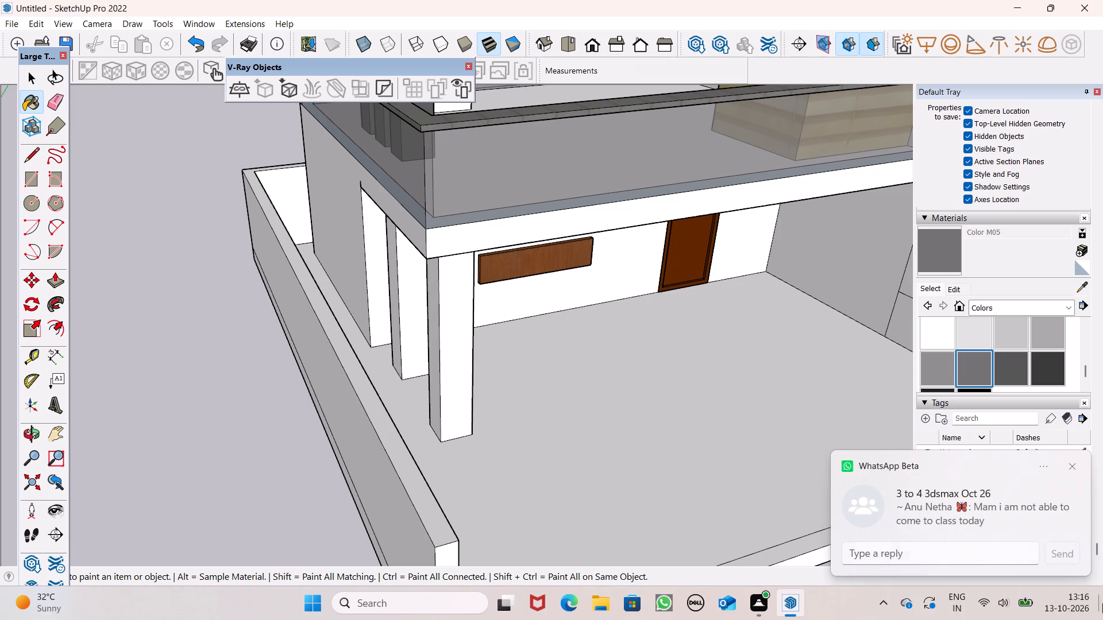
{"action": "left_click", "coordinate": [1075, 464]}
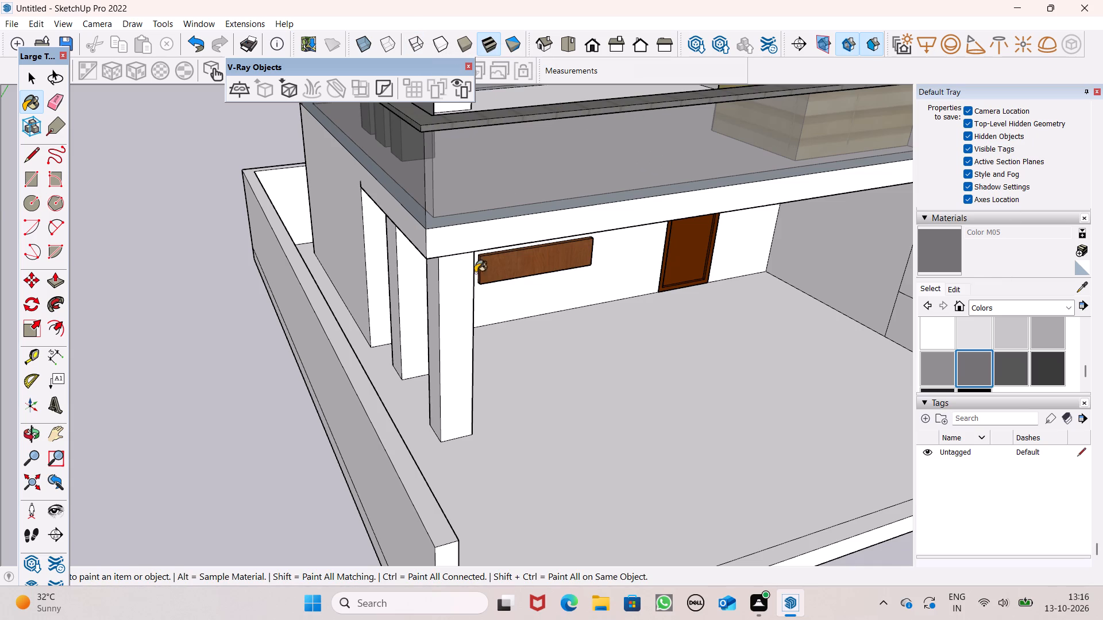
{"action": "scroll", "coordinate": [443, 307], "scroll_direction": "up", "scroll_amount": 5}
{"action": "left_click", "coordinate": [455, 312]}
{"action": "middle_click_drag", "start_coordinate": [462, 328], "coordinate": [569, 330]}
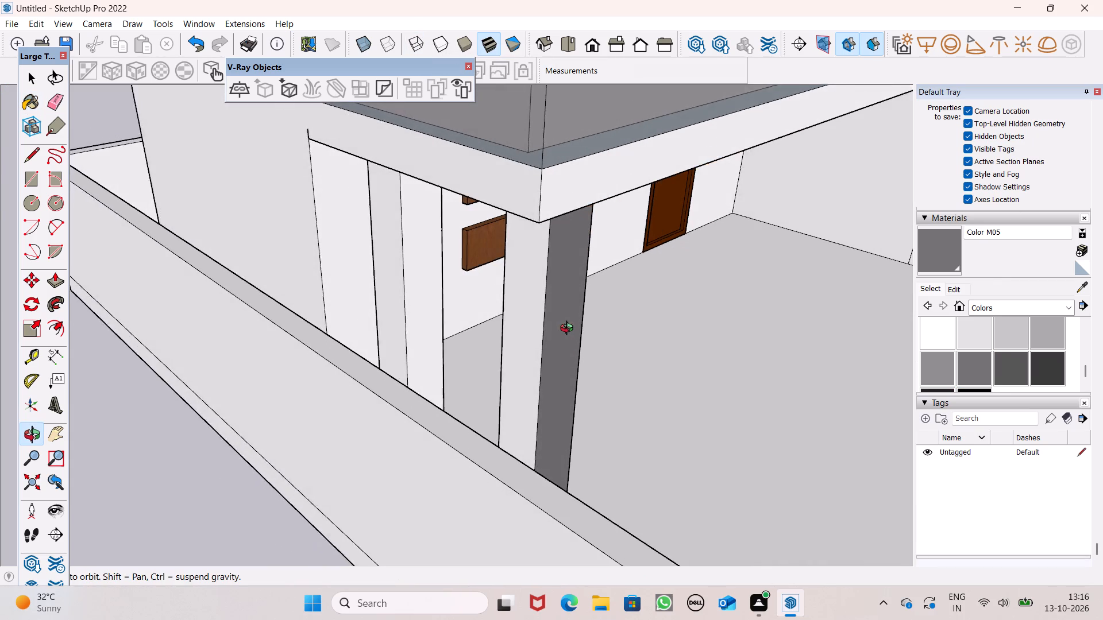
{"action": "middle_click_drag", "start_coordinate": [569, 330], "coordinate": [570, 330]}
{"action": "scroll", "coordinate": [570, 330], "scroll_direction": "up", "scroll_amount": 1}
{"action": "left_click", "coordinate": [522, 331]}
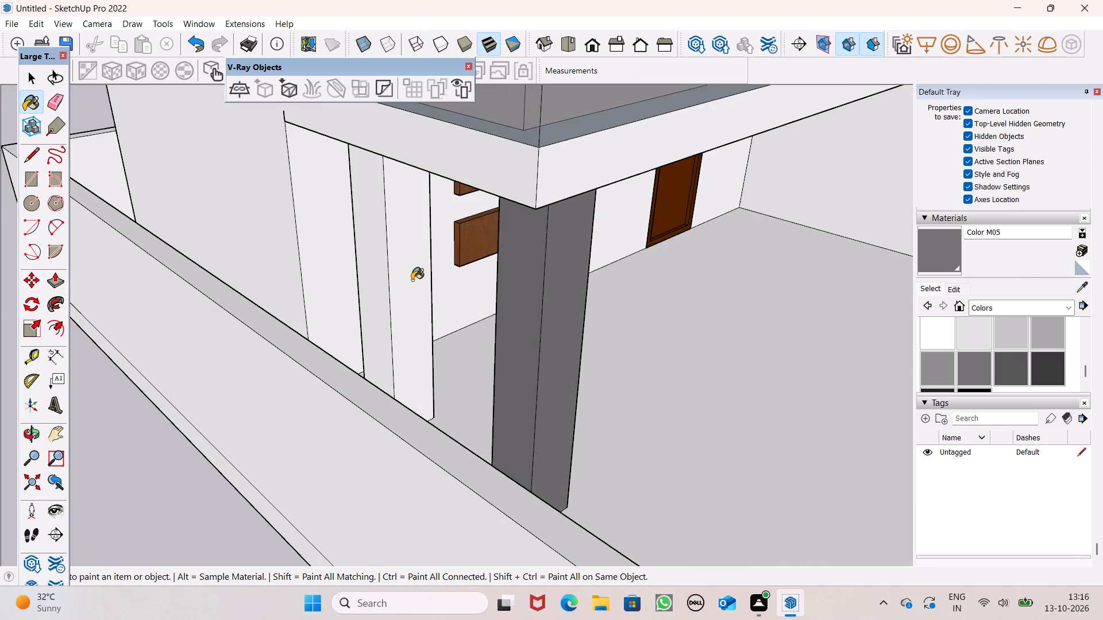
Apply Color M05 to the exposed faces of the column nearest the ground-floor wall, including its yard side.
{"action": "left_click", "coordinate": [413, 280]}
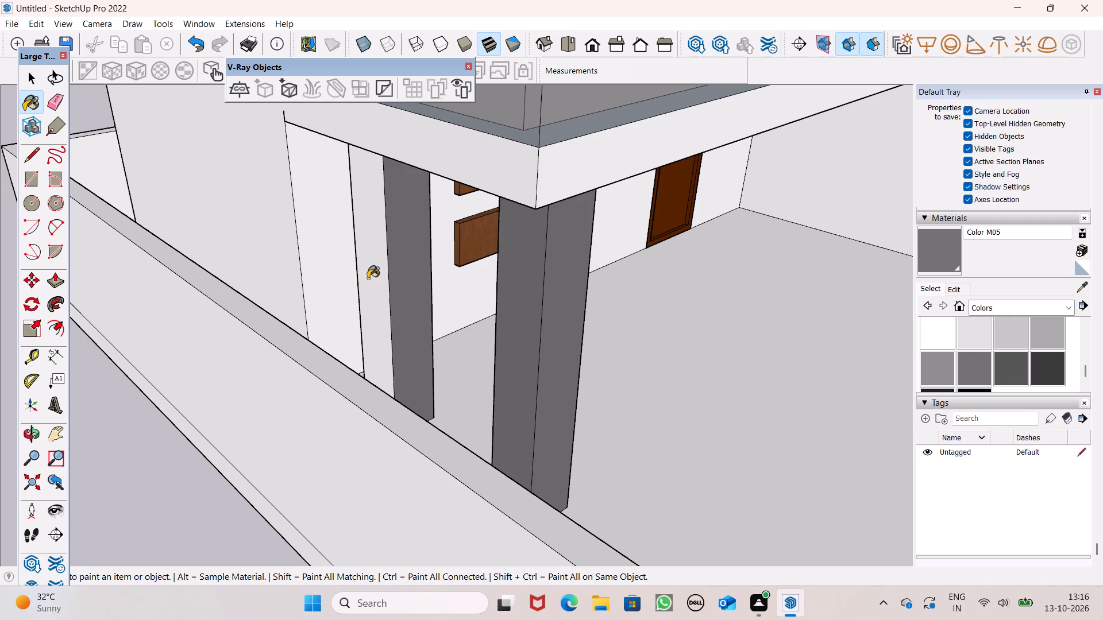
{"action": "left_click", "coordinate": [369, 278]}
{"action": "scroll", "coordinate": [593, 288], "scroll_direction": "down", "scroll_amount": 2}
{"action": "middle_click_drag", "start_coordinate": [644, 317], "coordinate": [244, 312]}
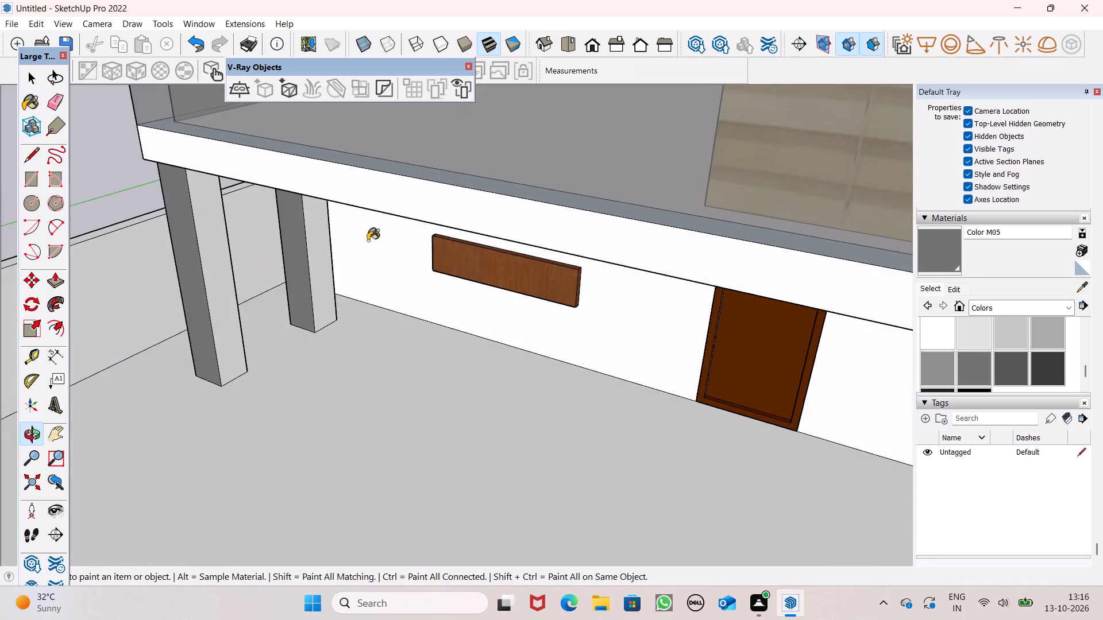
{"action": "scroll", "coordinate": [368, 239], "scroll_direction": "up", "scroll_amount": 5}
{"action": "left_click", "coordinate": [275, 250]}
{"action": "left_click_drag", "start_coordinate": [99, 405], "coordinate": [99, 397]}
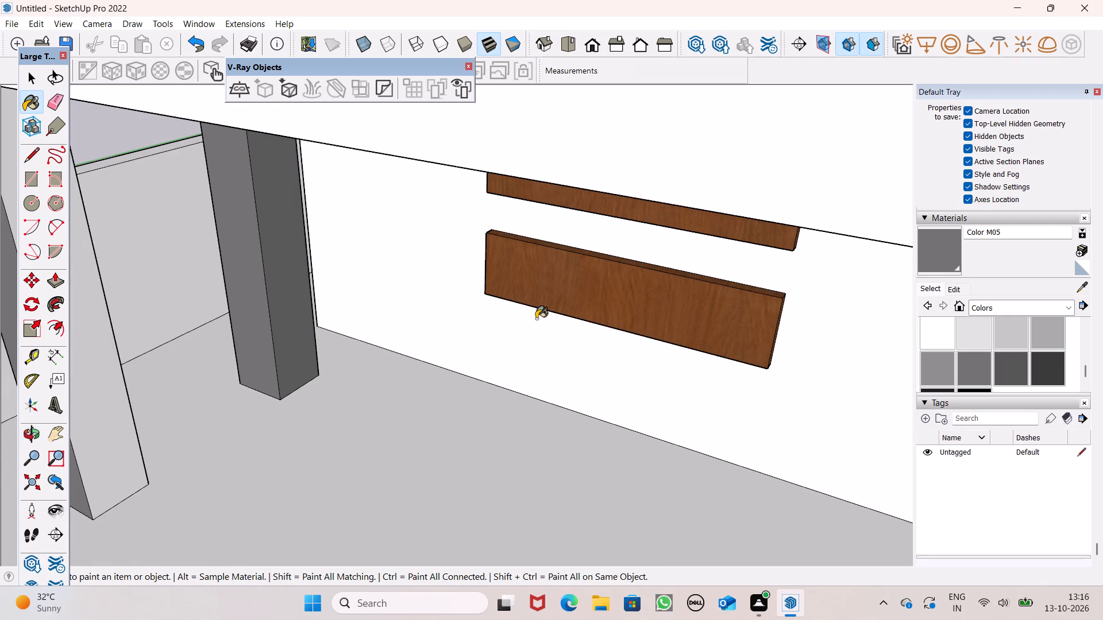
Paint the corner column's face toward the other column with Color M05.
{"action": "scroll", "coordinate": [536, 319], "scroll_direction": "down", "scroll_amount": 4}
{"action": "middle_click_drag", "start_coordinate": [475, 335], "coordinate": [1027, 357]}
{"action": "scroll", "coordinate": [906, 356], "scroll_direction": "up", "scroll_amount": 1}
{"action": "middle_click_drag", "start_coordinate": [906, 356], "coordinate": [1102, 369]}
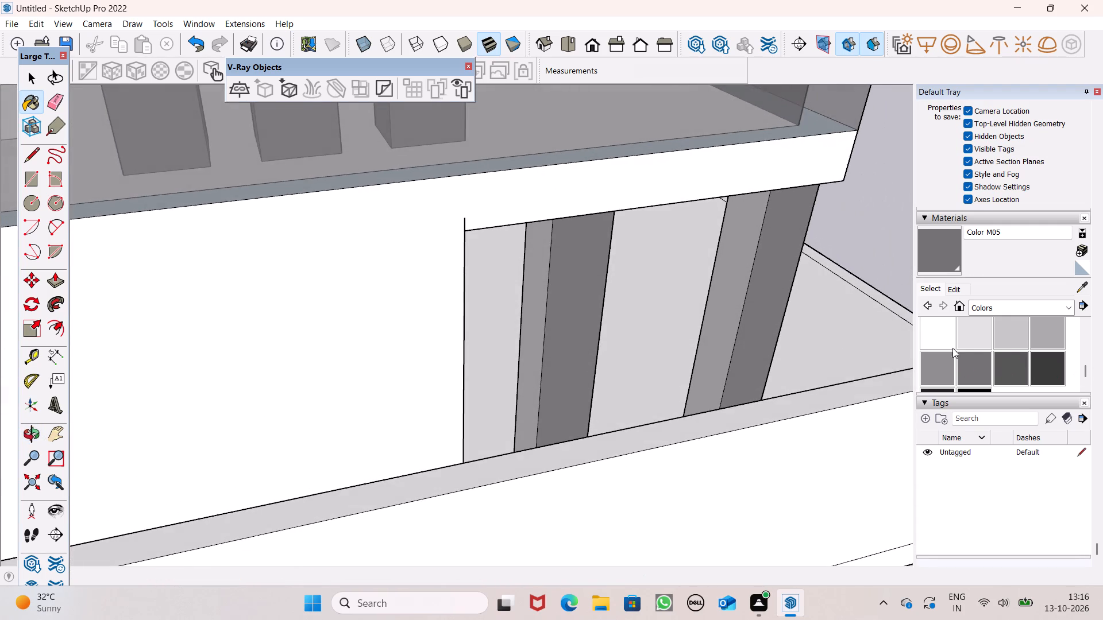
{"action": "scroll", "coordinate": [786, 349], "scroll_direction": "up", "scroll_amount": 3}
{"action": "left_click", "coordinate": [705, 303]}
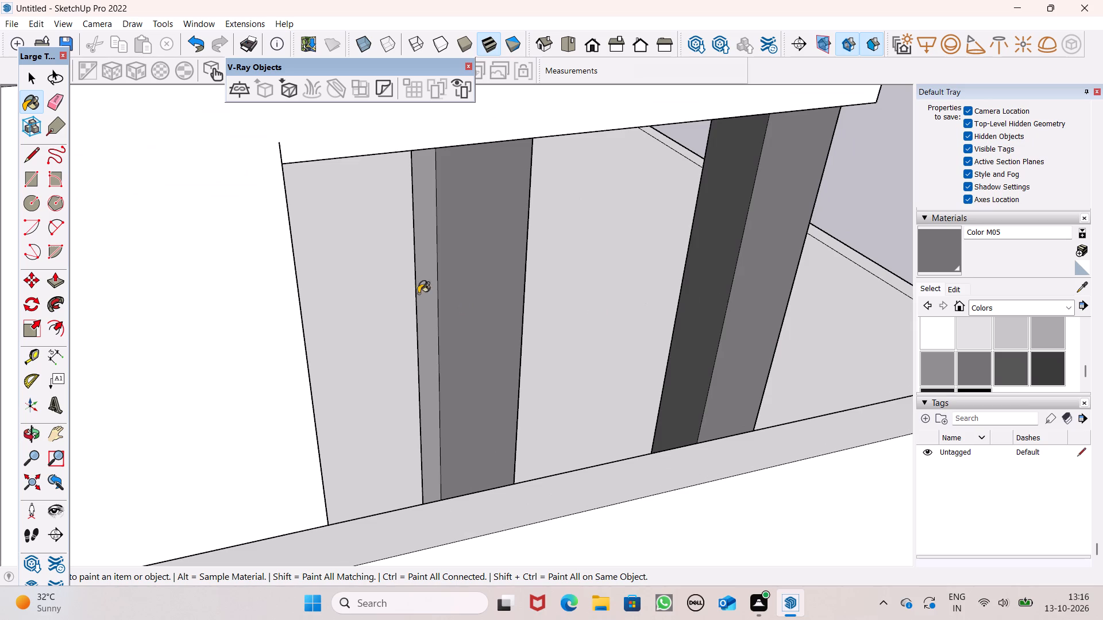
Apply Color M05 to the narrow side face of the yard column beneath the terrace slab.
{"action": "left_click_drag", "start_coordinate": [419, 293], "coordinate": [428, 287]}
Examine the painted yard columns and the whole building, including its facade in the standard front view.
{"action": "scroll", "coordinate": [623, 214], "scroll_direction": "down", "scroll_amount": 8}
{"action": "middle_click_drag", "start_coordinate": [729, 274], "coordinate": [333, 243]}
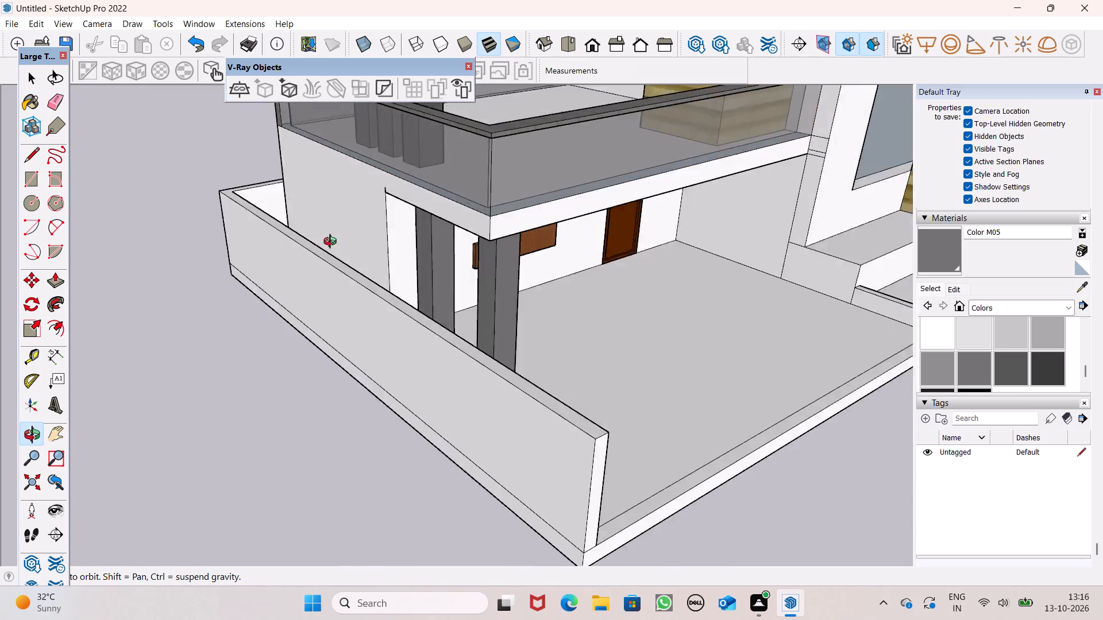
{"action": "middle_click_drag", "start_coordinate": [333, 243], "coordinate": [358, 209]}
{"action": "scroll", "coordinate": [1065, 302], "scroll_direction": "up", "scroll_amount": 1}
{"action": "middle_click_drag", "start_coordinate": [1034, 345], "coordinate": [615, 358]}
{"action": "scroll", "coordinate": [726, 271], "scroll_direction": "down", "scroll_amount": 2}
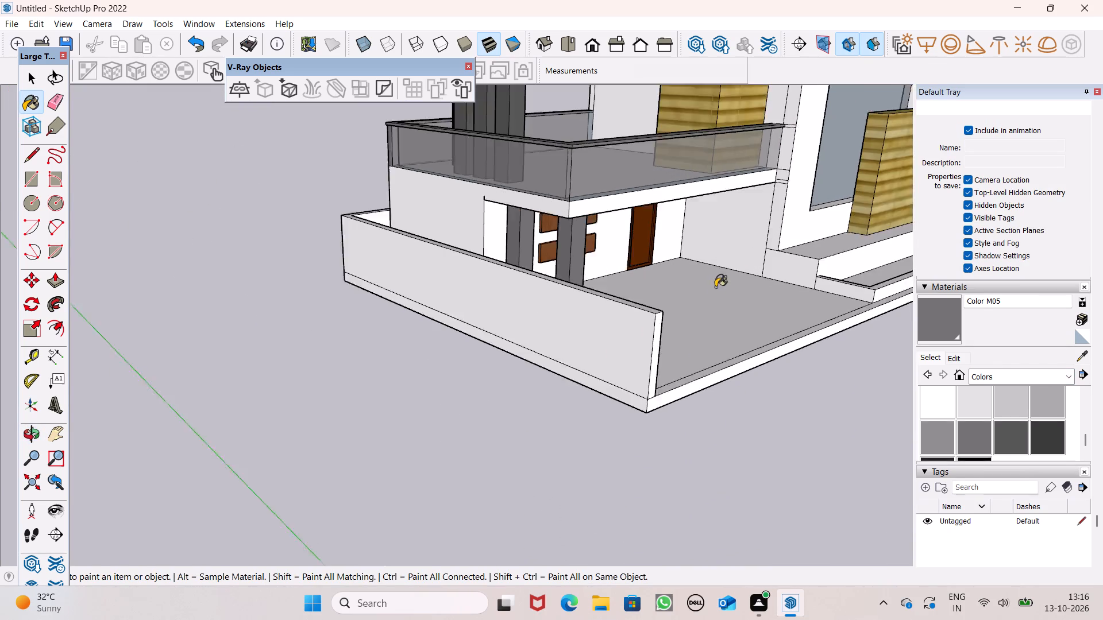
{"action": "scroll", "coordinate": [715, 287], "scroll_direction": "down", "scroll_amount": 2}
{"action": "middle_click_drag", "start_coordinate": [739, 347], "coordinate": [562, 383]}
{"action": "scroll", "coordinate": [564, 383], "scroll_direction": "up", "scroll_amount": 1}
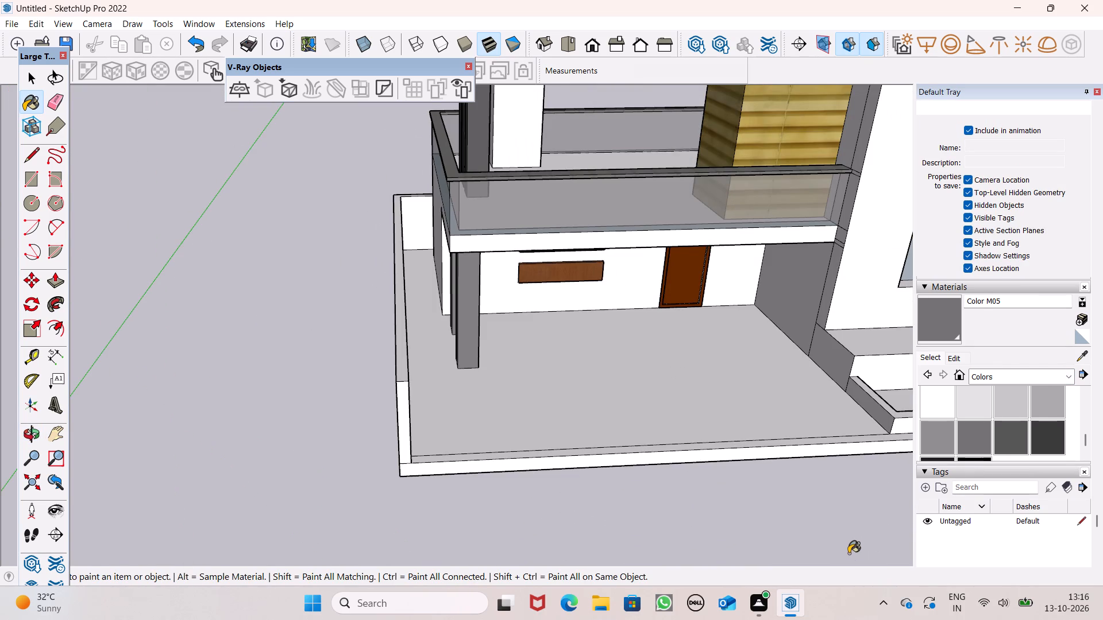
{"action": "key", "text": "space"}
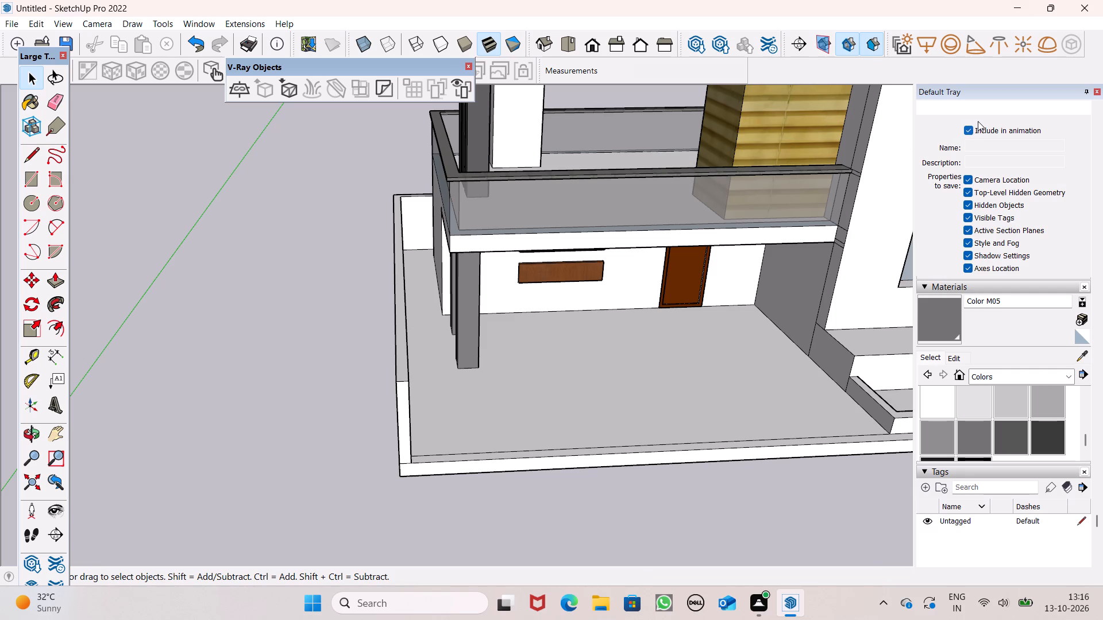
{"action": "scroll", "coordinate": [844, 221], "scroll_direction": "down", "scroll_amount": 2}
{"action": "scroll", "coordinate": [838, 236], "scroll_direction": "up", "scroll_amount": 1}
{"action": "scroll", "coordinate": [838, 237], "scroll_direction": "down", "scroll_amount": 9}
{"action": "scroll", "coordinate": [836, 235], "scroll_direction": "up", "scroll_amount": 1}
{"action": "scroll", "coordinate": [828, 179], "scroll_direction": "down", "scroll_amount": 2}
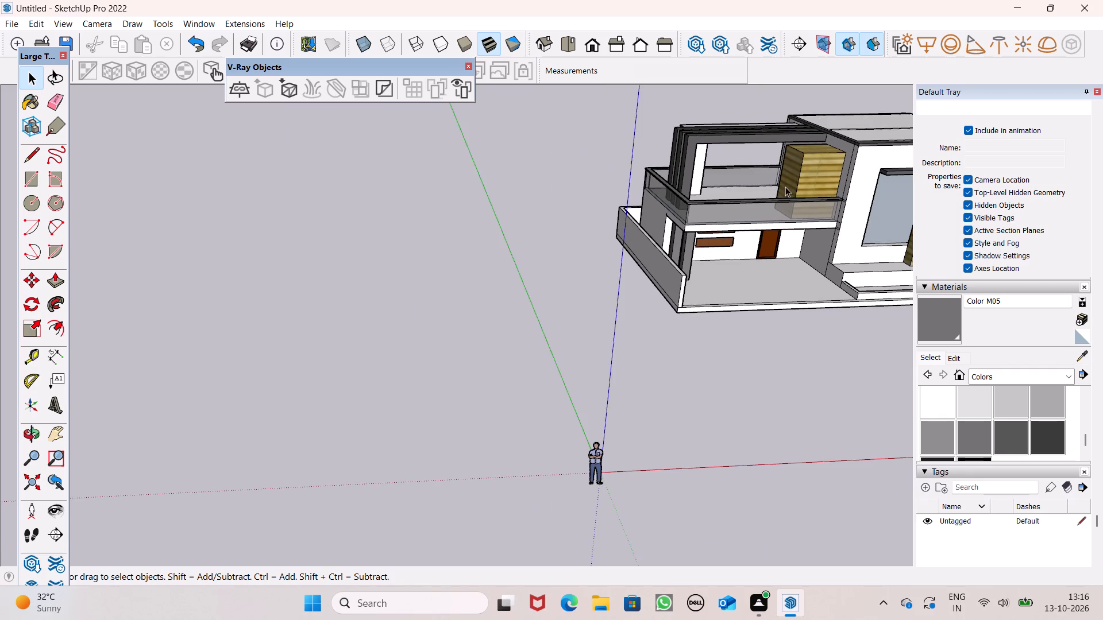
{"action": "scroll", "coordinate": [788, 179], "scroll_direction": "down", "scroll_amount": 12}
{"action": "scroll", "coordinate": [789, 255], "scroll_direction": "down", "scroll_amount": 1}
{"action": "scroll", "coordinate": [933, 239], "scroll_direction": "up", "scroll_amount": 2}
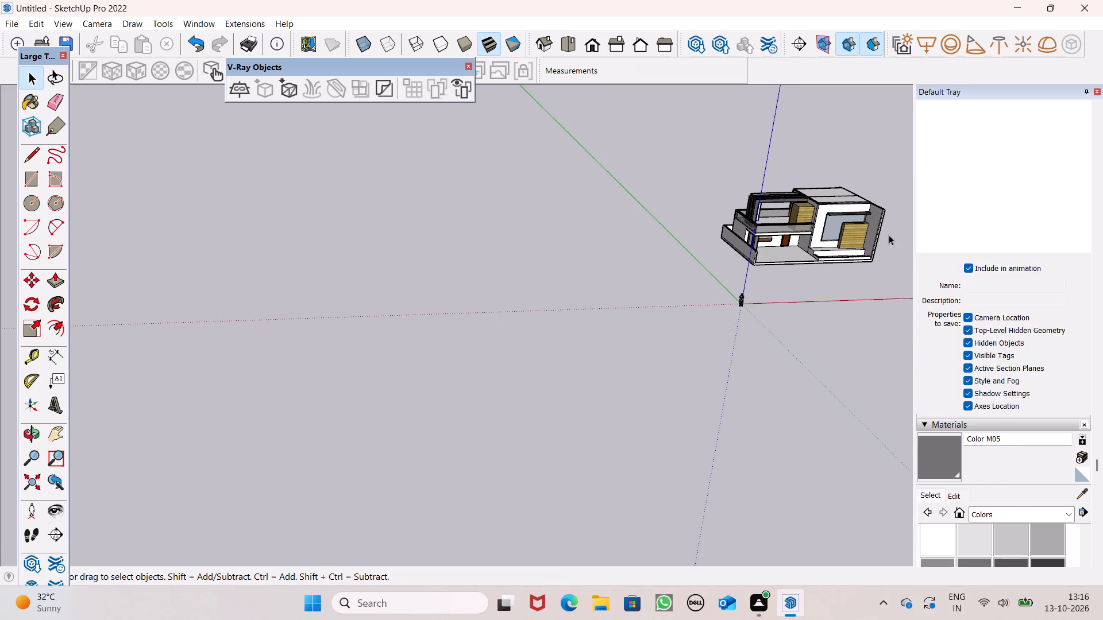
{"action": "scroll", "coordinate": [851, 339], "scroll_direction": "down", "scroll_amount": 2}
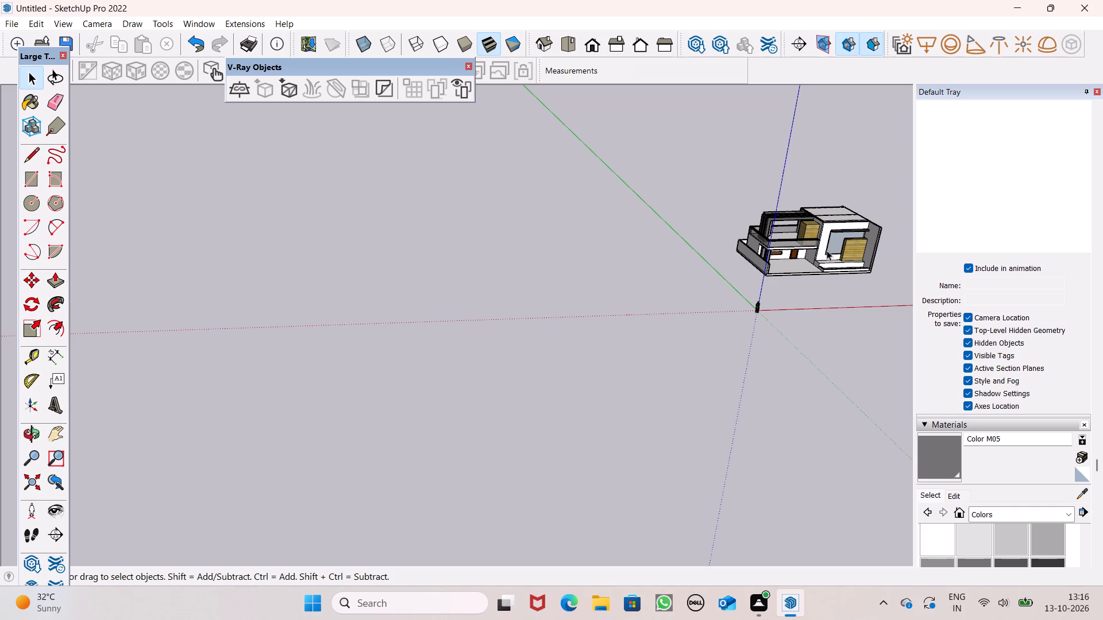
{"action": "scroll", "coordinate": [813, 269], "scroll_direction": "down", "scroll_amount": 1}
{"action": "scroll", "coordinate": [727, 269], "scroll_direction": "down", "scroll_amount": 4}
{"action": "middle_click_drag", "start_coordinate": [626, 303], "coordinate": [526, 321]}
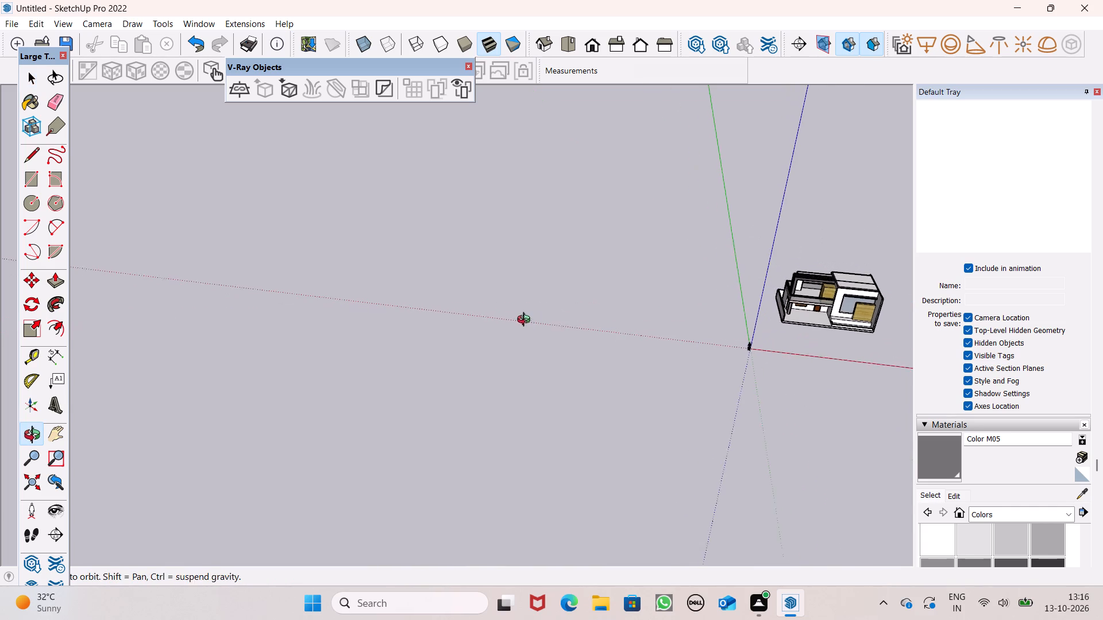
{"action": "middle_click_drag", "start_coordinate": [526, 321], "coordinate": [530, 319]}
{"action": "left_click", "coordinate": [600, 49]}
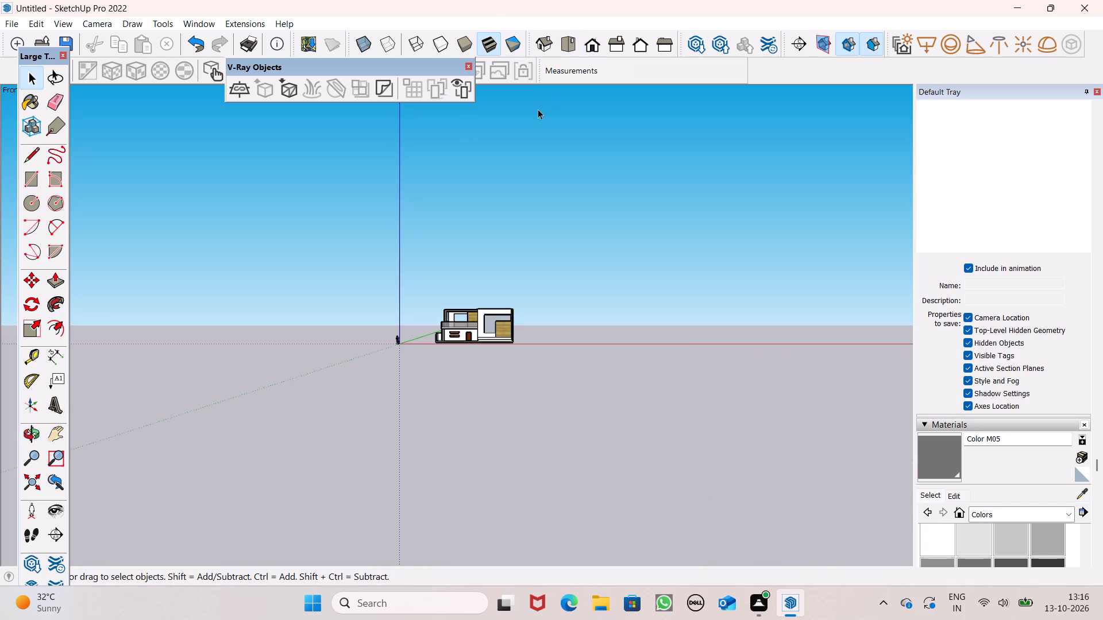
{"action": "scroll", "coordinate": [538, 234], "scroll_direction": "up", "scroll_amount": 5}
{"action": "scroll", "coordinate": [506, 288], "scroll_direction": "up", "scroll_amount": 2}
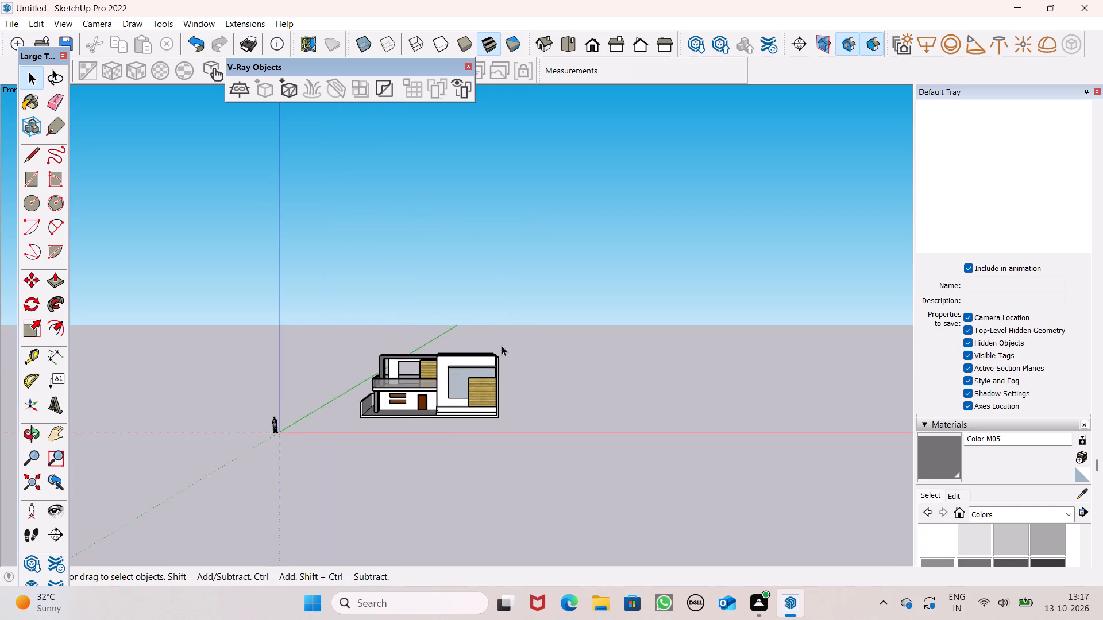
{"action": "scroll", "coordinate": [446, 423], "scroll_direction": "up", "scroll_amount": 3}
{"action": "scroll", "coordinate": [469, 413], "scroll_direction": "down", "scroll_amount": 1}
{"action": "scroll", "coordinate": [471, 413], "scroll_direction": "up", "scroll_amount": 10}
{"action": "scroll", "coordinate": [425, 404], "scroll_direction": "up", "scroll_amount": 5}
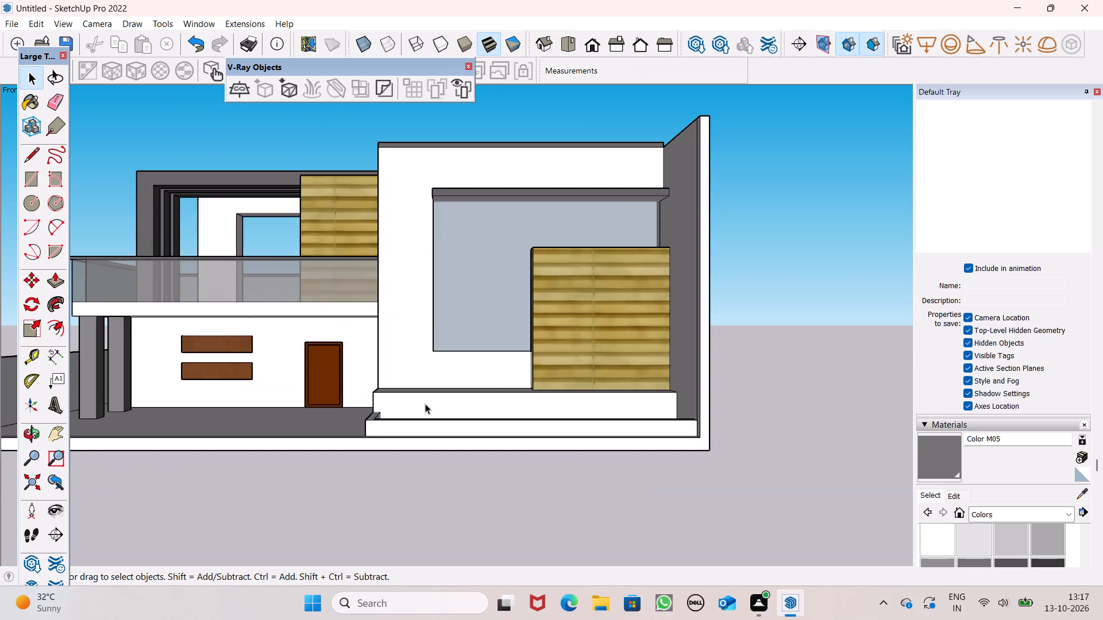
Paint the lower planter bed in front of the large window with Grass Dark Green from the Landscaping, Fencing and Vegetation collection.
{"action": "scroll", "coordinate": [423, 386], "scroll_direction": "up", "scroll_amount": 4}
{"action": "middle_click_drag", "start_coordinate": [418, 435], "coordinate": [457, 532]}
{"action": "scroll", "coordinate": [441, 435], "scroll_direction": "down", "scroll_amount": 1}
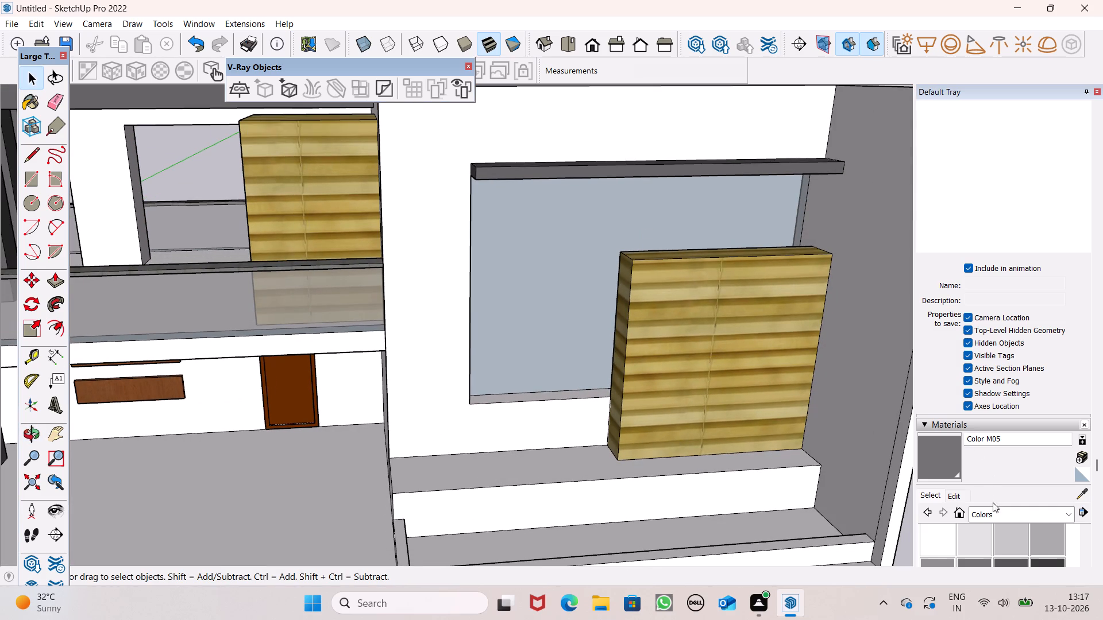
{"action": "left_click", "coordinate": [1001, 517]}
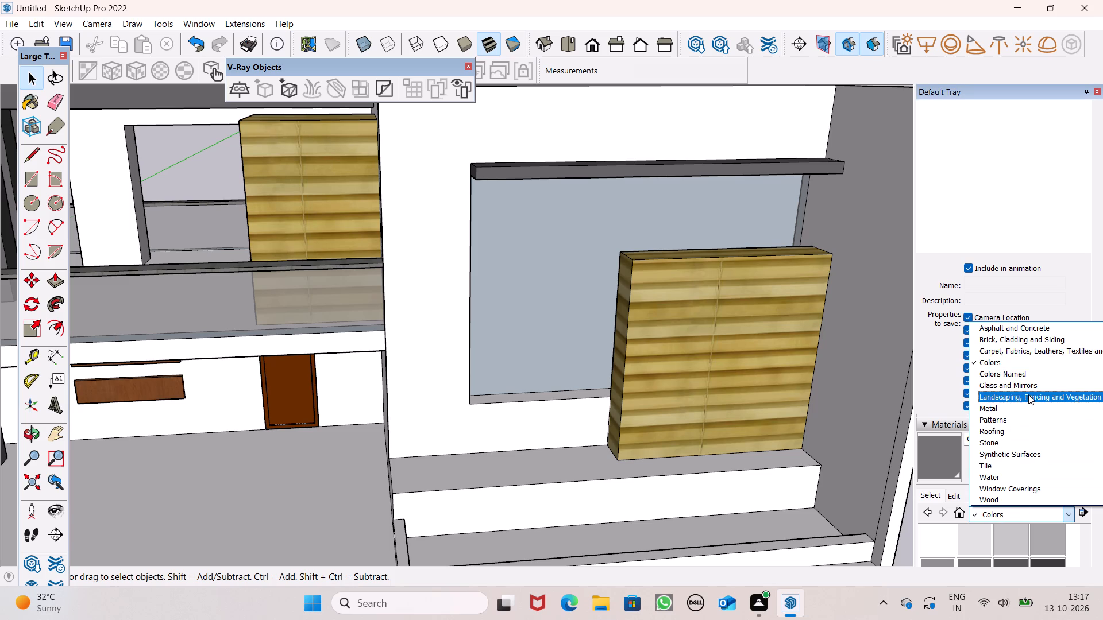
{"action": "left_click", "coordinate": [1028, 394]}
{"action": "scroll", "coordinate": [1013, 510], "scroll_direction": "down", "scroll_amount": 3}
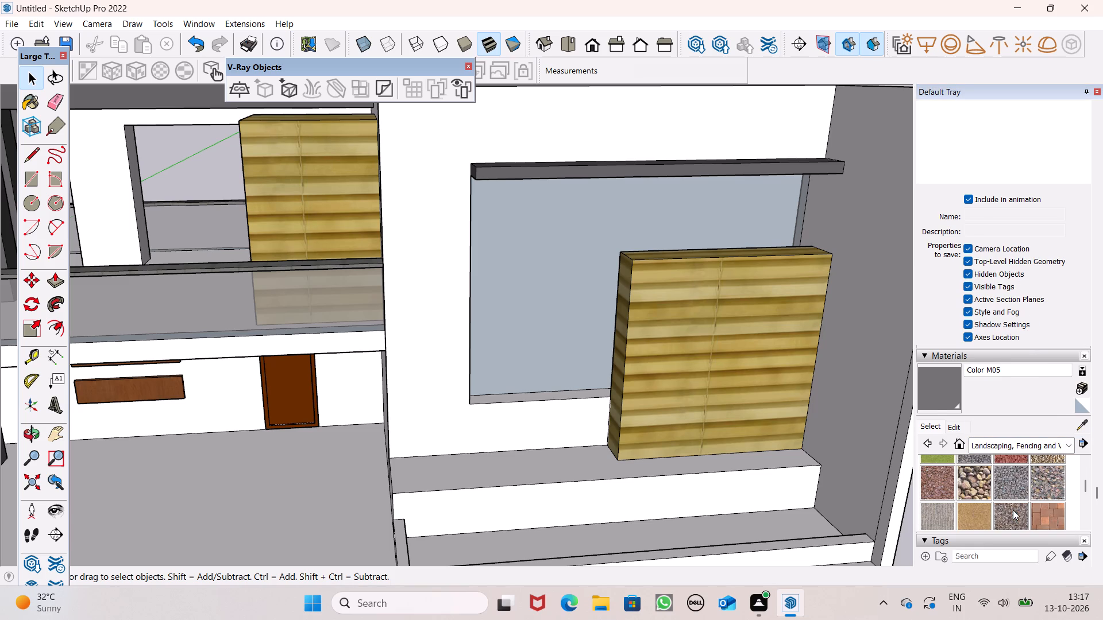
{"action": "scroll", "coordinate": [1026, 521], "scroll_direction": "down", "scroll_amount": 2}
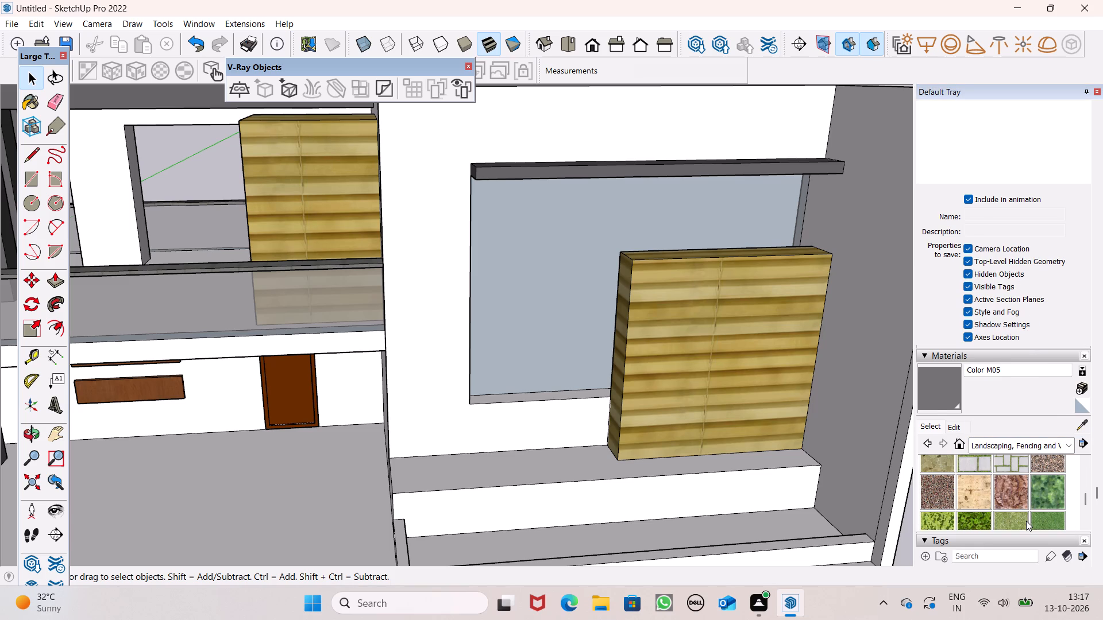
{"action": "scroll", "coordinate": [1026, 521], "scroll_direction": "up", "scroll_amount": 3}
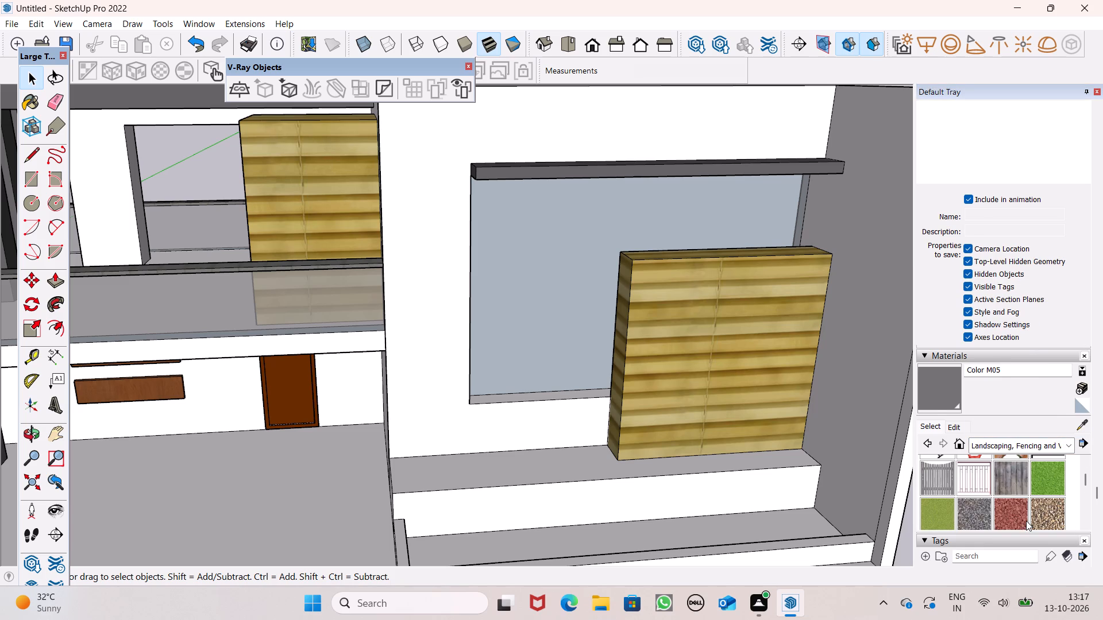
{"action": "left_click", "coordinate": [1040, 479]}
{"action": "scroll", "coordinate": [514, 419], "scroll_direction": "down", "scroll_amount": 3}
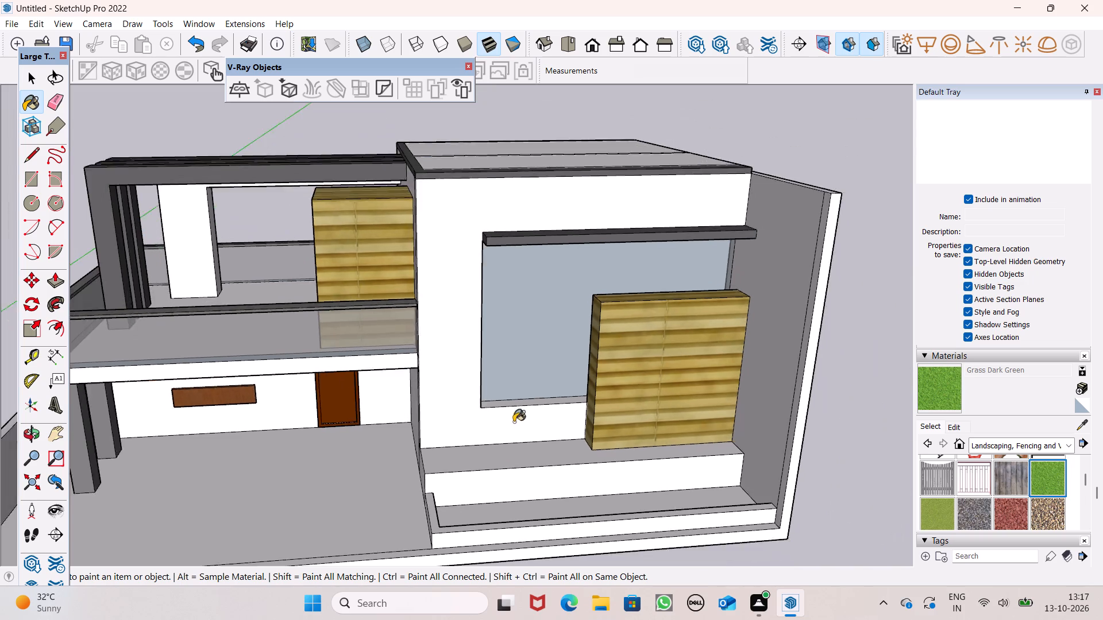
{"action": "scroll", "coordinate": [514, 422], "scroll_direction": "down", "scroll_amount": 1}
{"action": "middle_click_drag", "start_coordinate": [531, 449], "coordinate": [606, 559]}
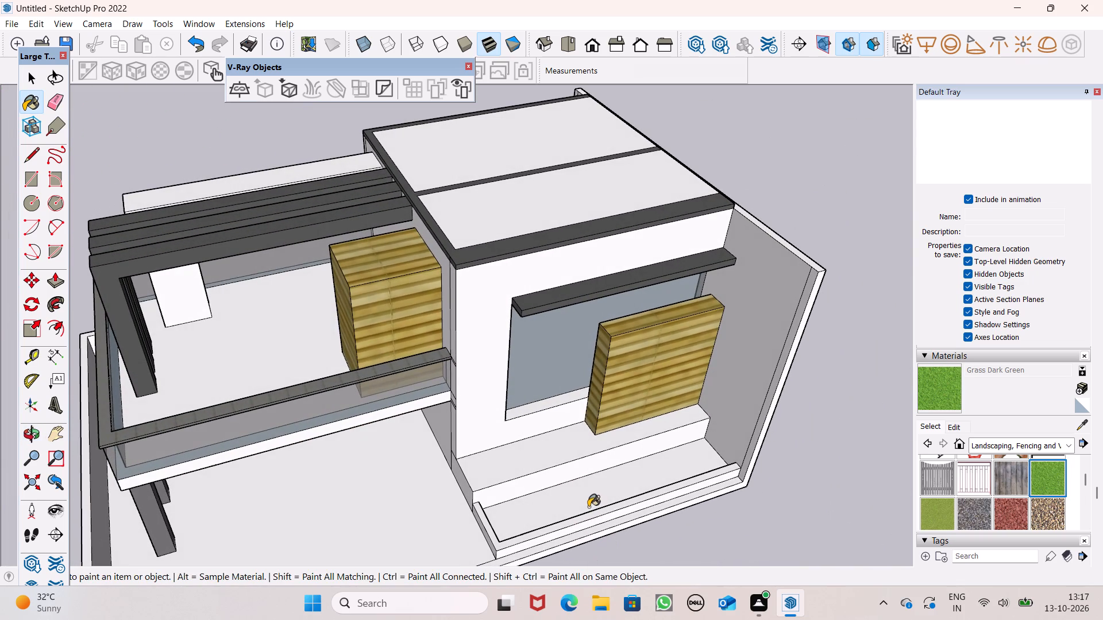
{"action": "left_click", "coordinate": [588, 505]}
Apply Grass Dark Green to the top of the raised planter step below the large window.
{"action": "scroll", "coordinate": [588, 504], "scroll_direction": "up", "scroll_amount": 6}
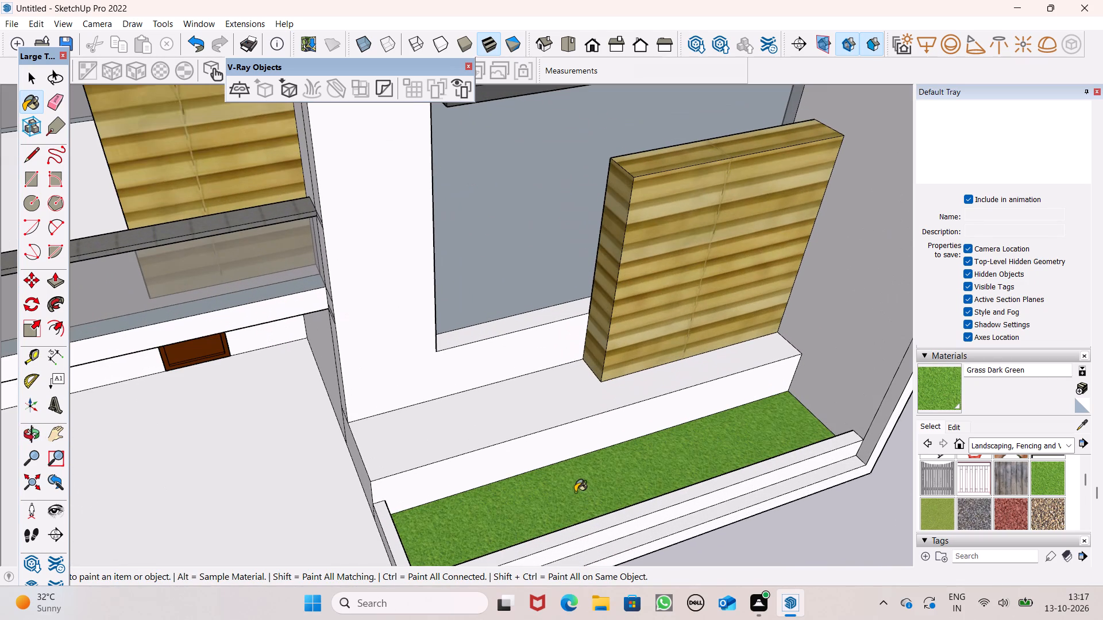
{"action": "left_click", "coordinate": [472, 441]}
{"action": "middle_click_drag", "start_coordinate": [588, 474], "coordinate": [549, 443]}
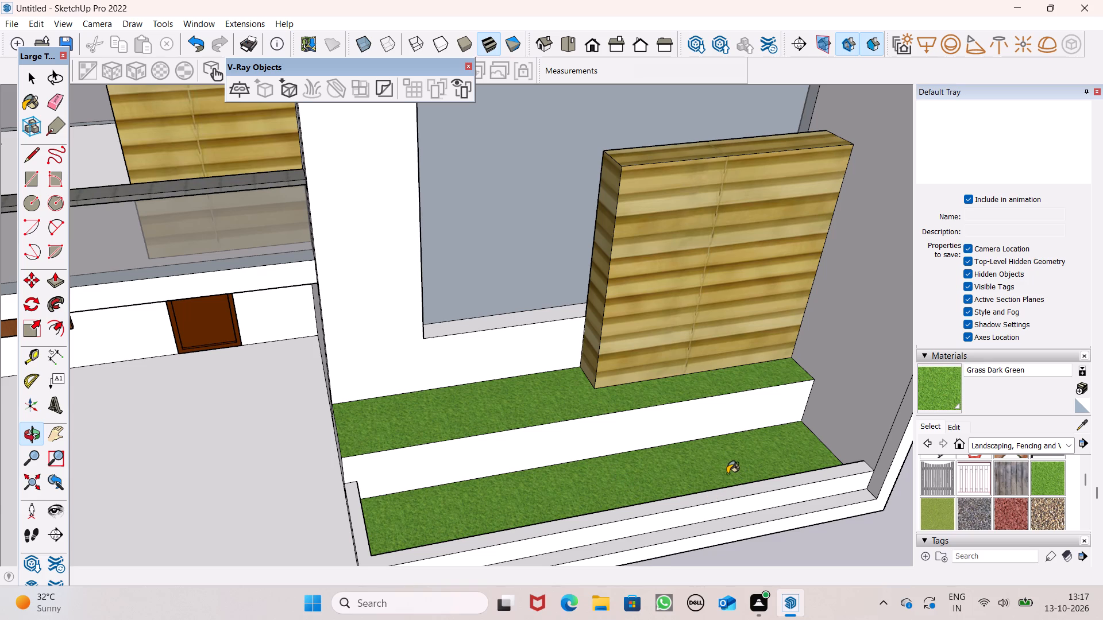
{"action": "scroll", "coordinate": [727, 474], "scroll_direction": "down", "scroll_amount": 3}
{"action": "middle_click_drag", "start_coordinate": [711, 501], "coordinate": [713, 434]}
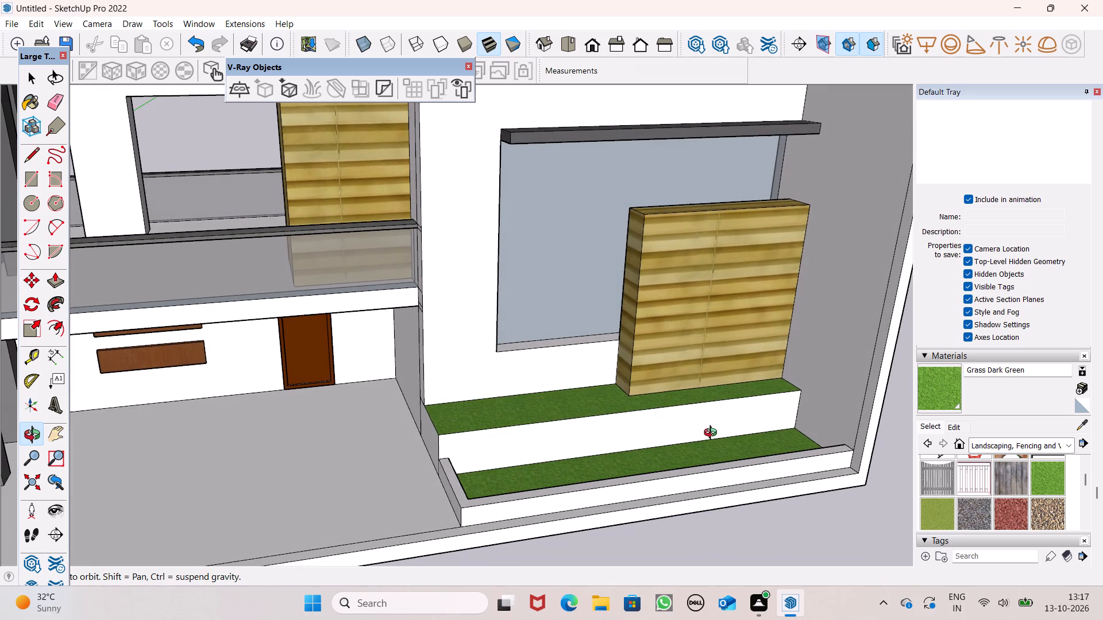
{"action": "middle_click_drag", "start_coordinate": [713, 434], "coordinate": [713, 432]}
{"action": "key", "text": "space"}
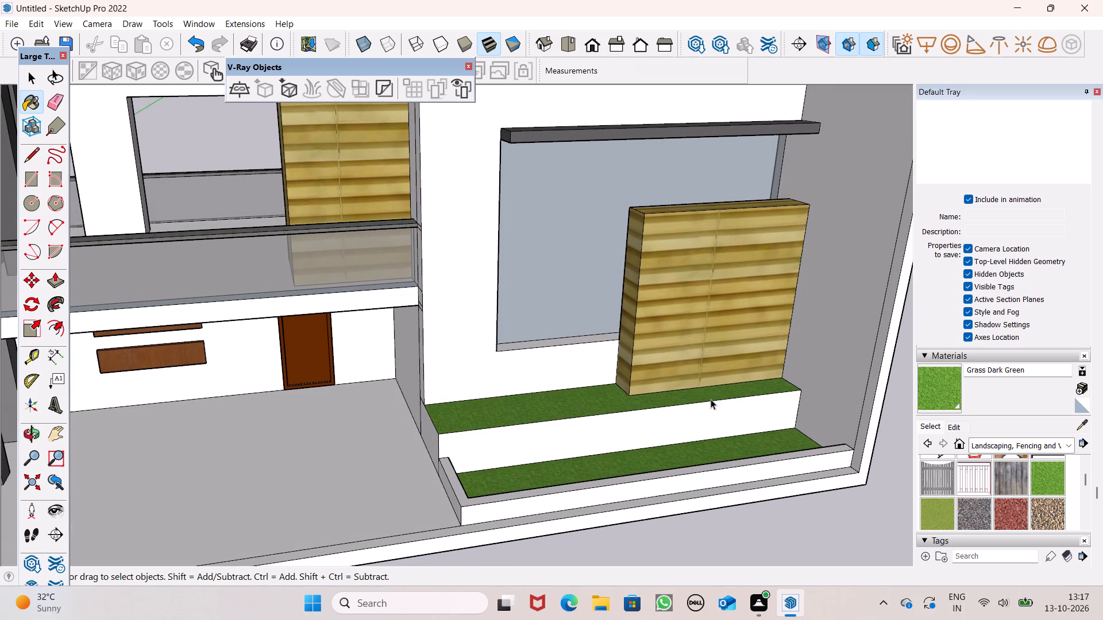
Paint the ground-floor side wall near the door and its adjoining narrow strip with cream Color D01 from the Colors collection.
{"action": "scroll", "coordinate": [719, 421], "scroll_direction": "down", "scroll_amount": 4}
{"action": "middle_click_drag", "start_coordinate": [697, 401], "coordinate": [749, 375]}
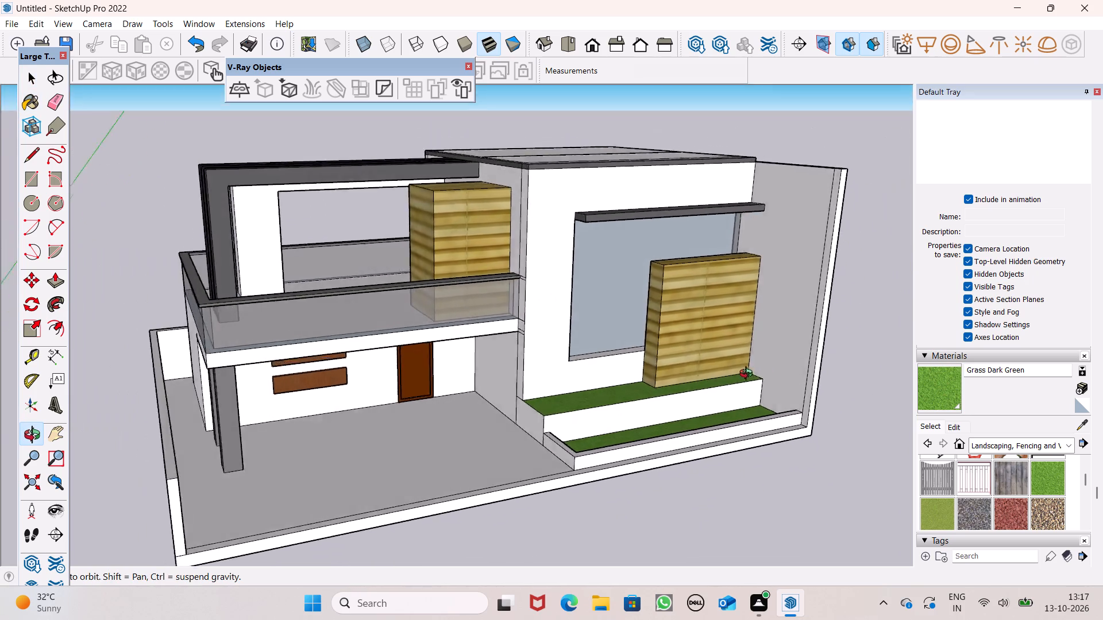
{"action": "middle_click_drag", "start_coordinate": [749, 375], "coordinate": [911, 329]}
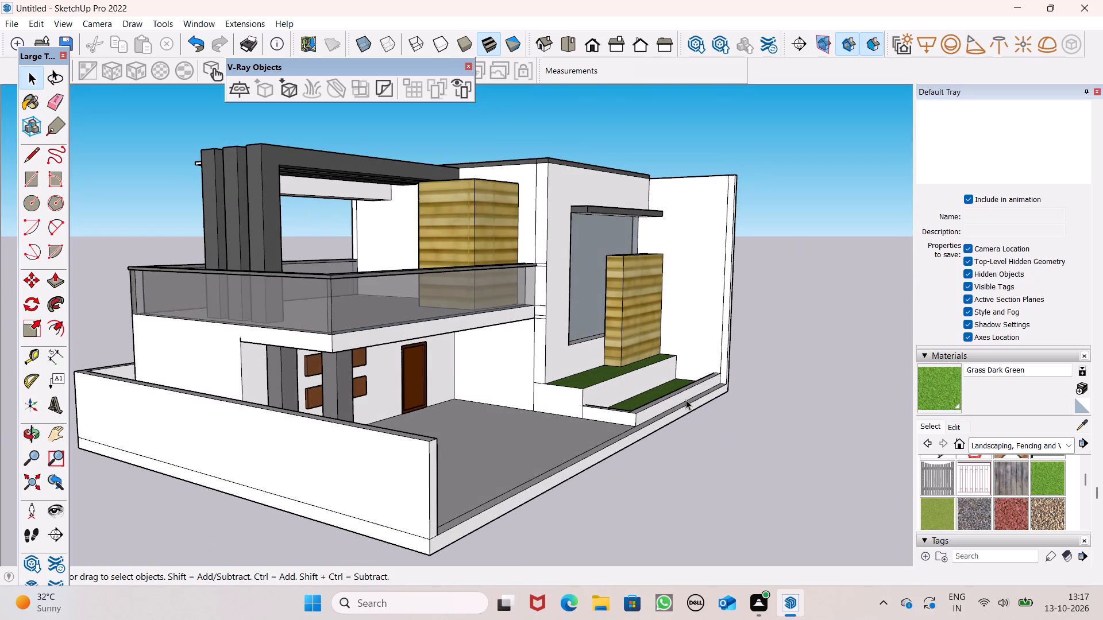
{"action": "left_click", "coordinate": [1059, 439]}
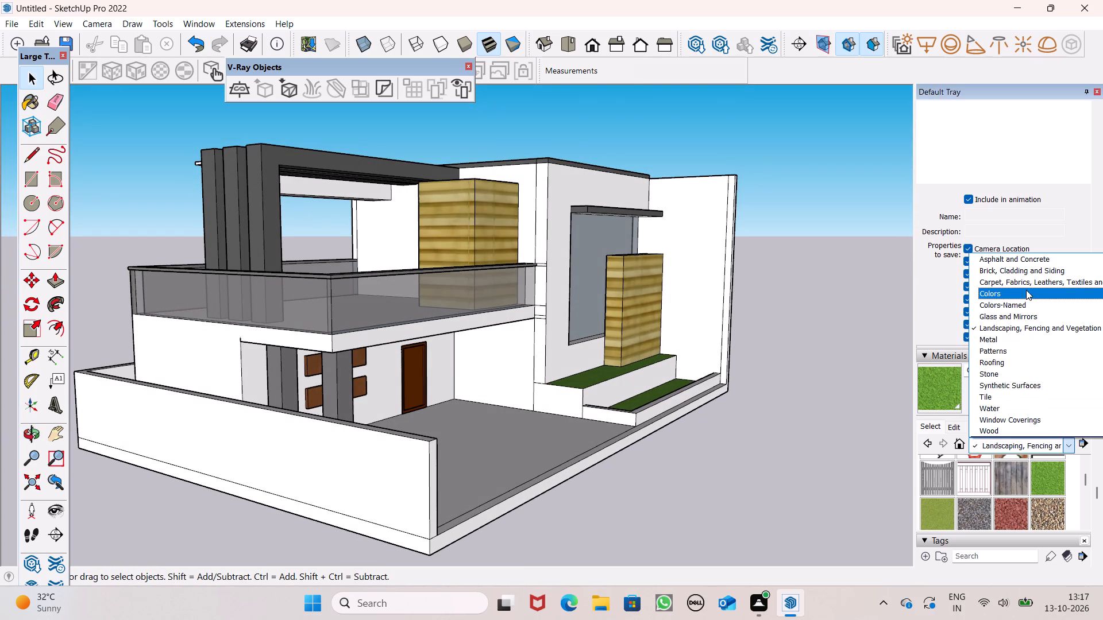
{"action": "left_click", "coordinate": [1026, 289]}
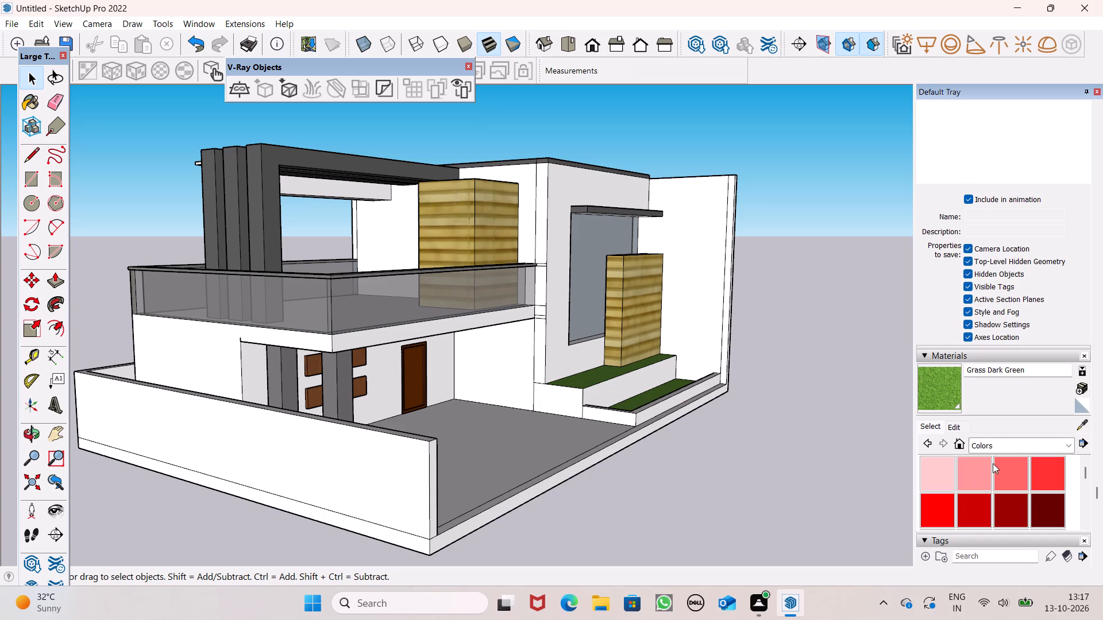
{"action": "scroll", "coordinate": [996, 507], "scroll_direction": "down", "scroll_amount": 3}
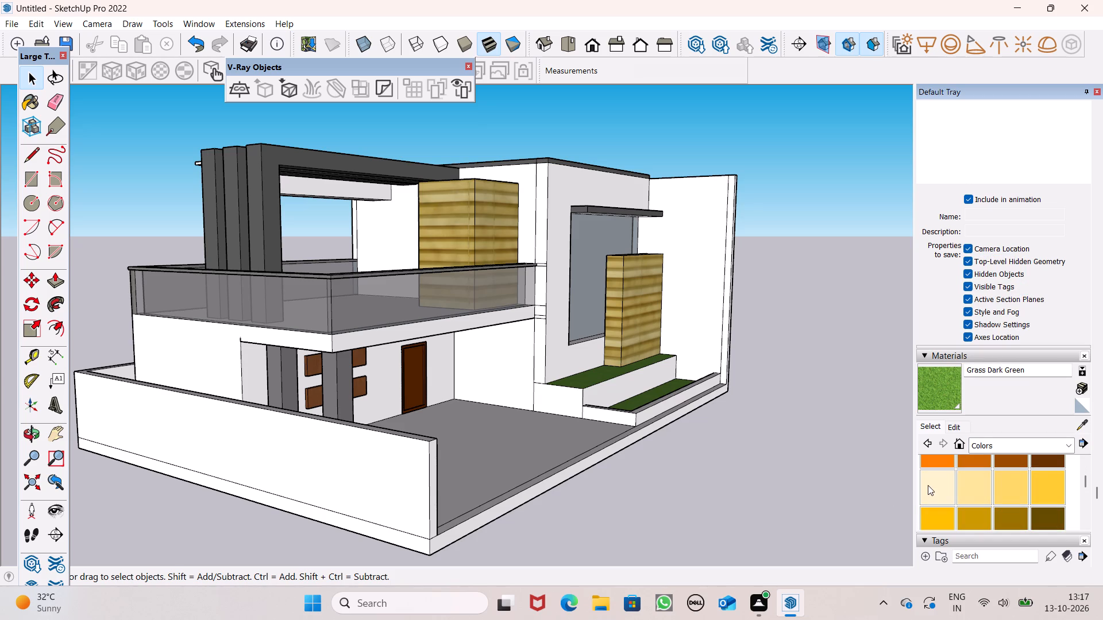
{"action": "left_click", "coordinate": [928, 485]}
{"action": "scroll", "coordinate": [641, 340], "scroll_direction": "up", "scroll_amount": 5}
{"action": "left_click", "coordinate": [465, 344]}
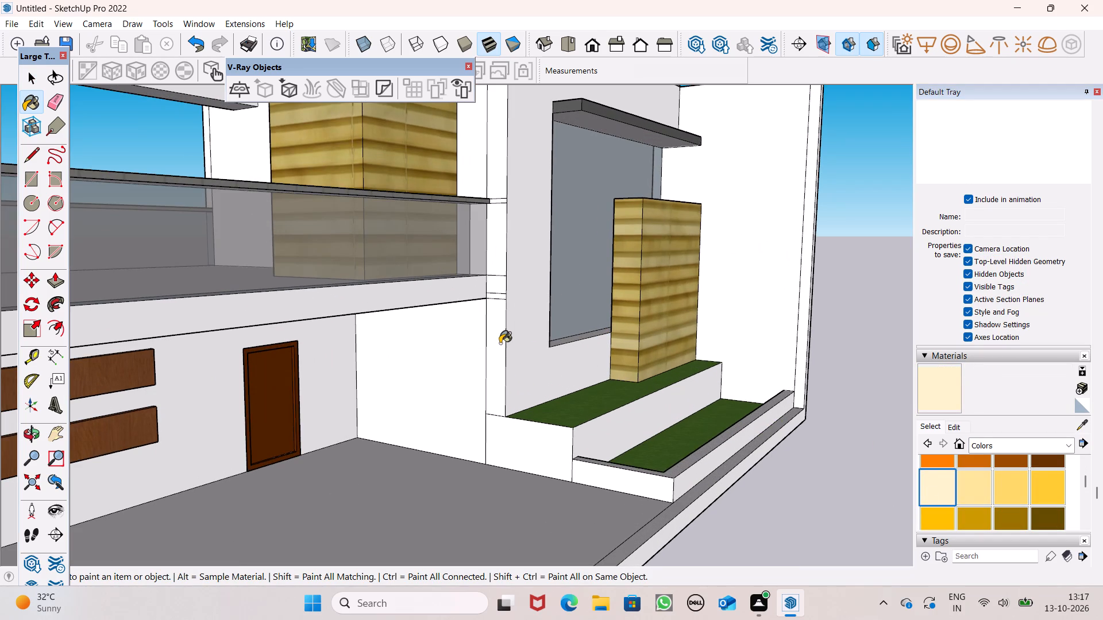
{"action": "left_click", "coordinate": [500, 342]}
Apply Color D01 to the end and front faces of the raised planter step and the lower planter curb.
{"action": "left_click", "coordinate": [535, 433]}
{"action": "left_click", "coordinate": [593, 442]}
{"action": "left_click", "coordinate": [606, 474]}
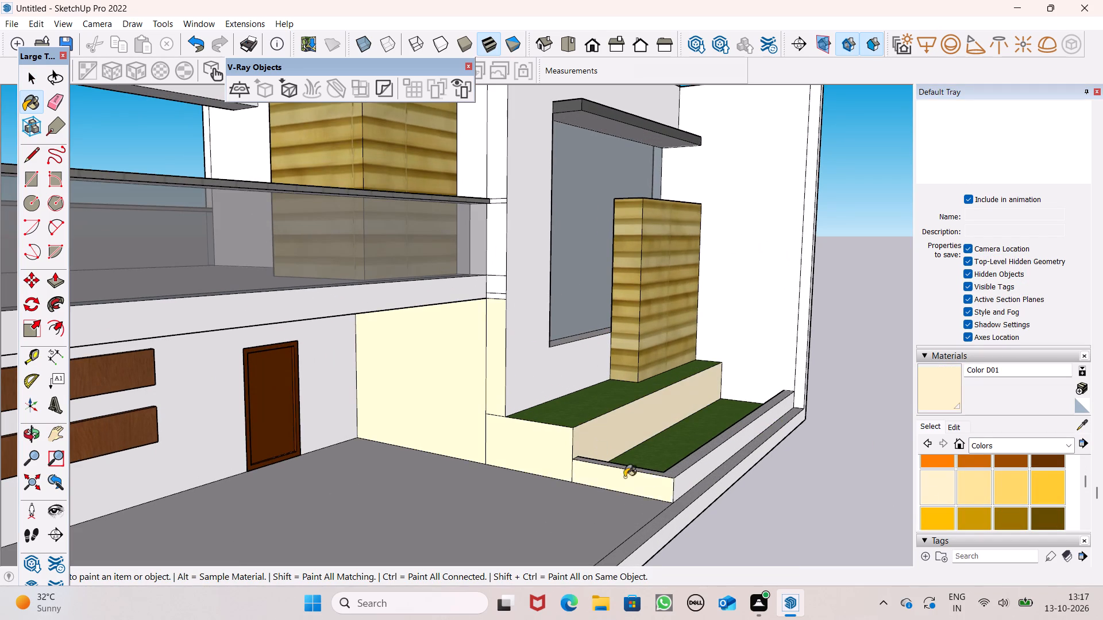
{"action": "left_click", "coordinate": [691, 484]}
Paint the tall end wall beside the planters and the front wall around the large window with Color D01.
{"action": "left_click", "coordinate": [762, 281]}
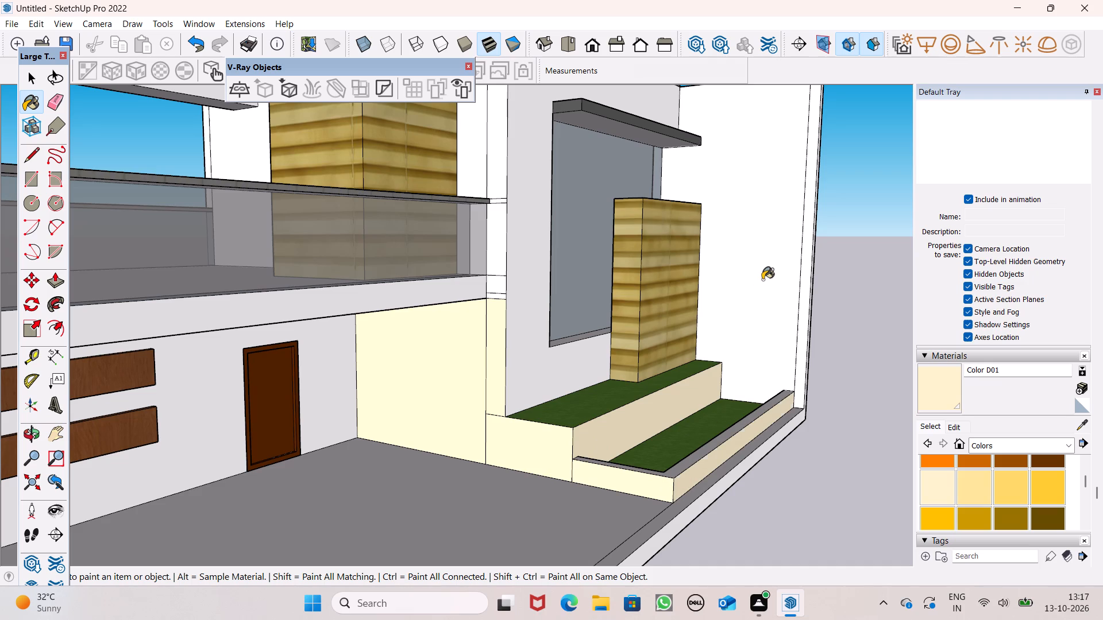
{"action": "middle_click", "coordinate": [778, 311]}
{"action": "scroll", "coordinate": [774, 315], "scroll_direction": "down", "scroll_amount": 2}
{"action": "middle_click_drag", "start_coordinate": [772, 347], "coordinate": [589, 435]}
{"action": "scroll", "coordinate": [612, 435], "scroll_direction": "up", "scroll_amount": 1}
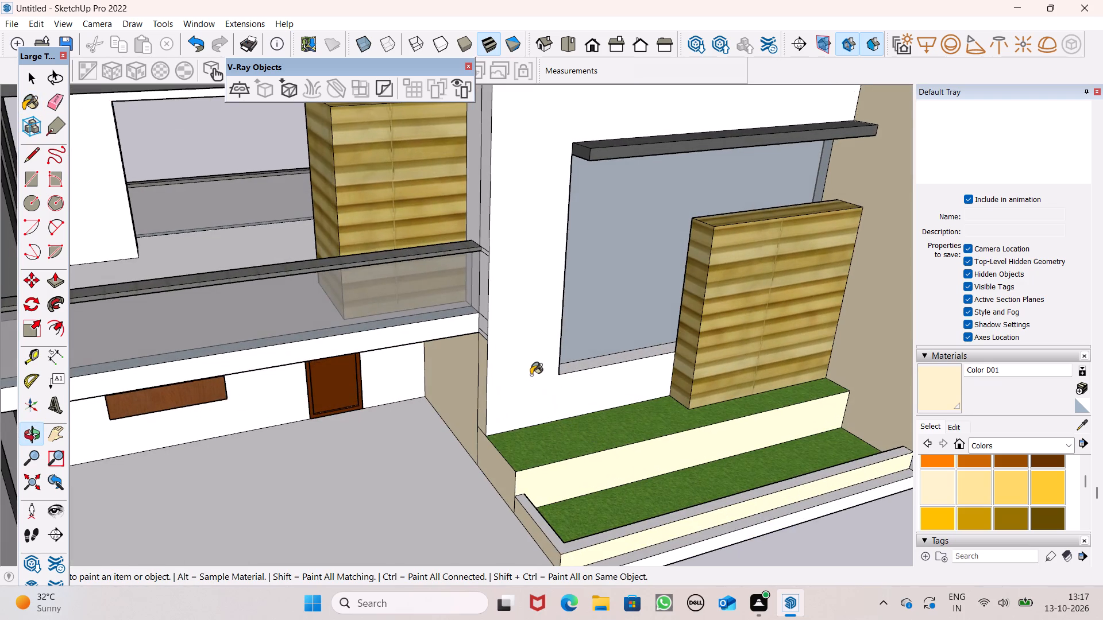
{"action": "left_click", "coordinate": [531, 374]}
Erase the leftover horizontal and vertical edges on the wall strip between the terrace railing and the large window block.
{"action": "scroll", "coordinate": [519, 344], "scroll_direction": "down", "scroll_amount": 3}
{"action": "middle_click_drag", "start_coordinate": [519, 349], "coordinate": [726, 333]}
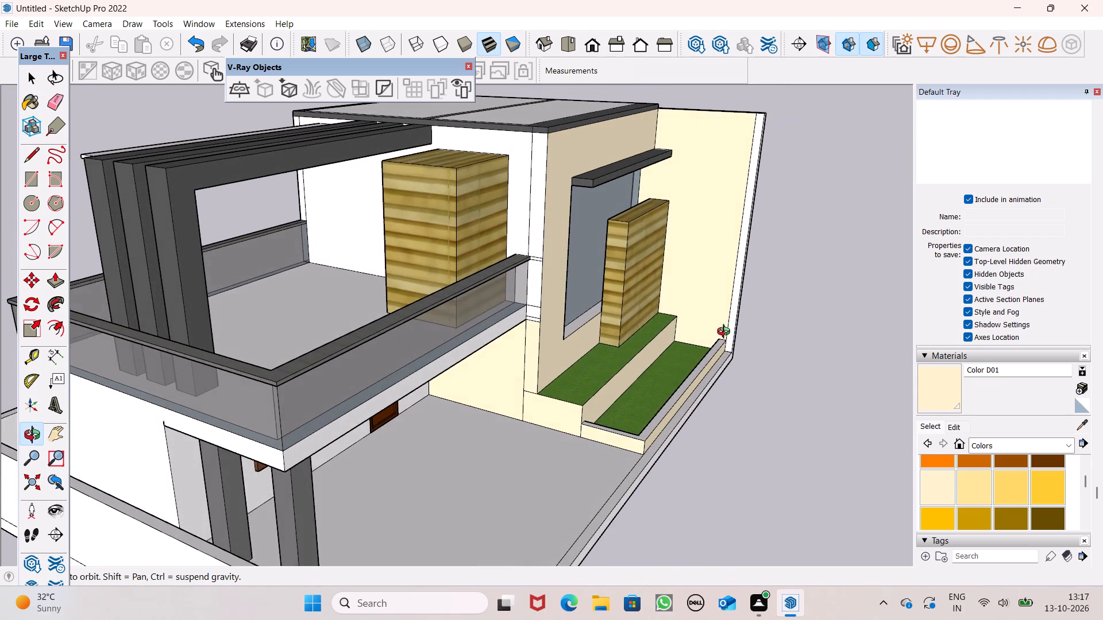
{"action": "middle_click_drag", "start_coordinate": [726, 333], "coordinate": [728, 333]}
{"action": "scroll", "coordinate": [586, 257], "scroll_direction": "up", "scroll_amount": 2}
{"action": "scroll", "coordinate": [468, 255], "scroll_direction": "down", "scroll_amount": 1}
{"action": "left_click", "coordinate": [53, 108]}
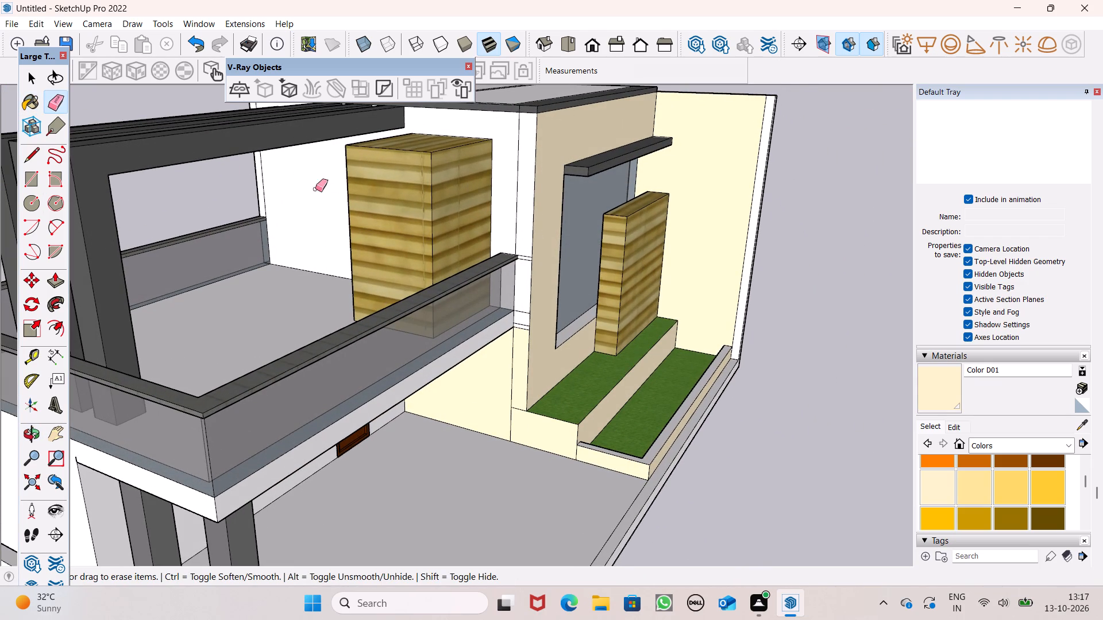
{"action": "scroll", "coordinate": [351, 194], "scroll_direction": "up", "scroll_amount": 6}
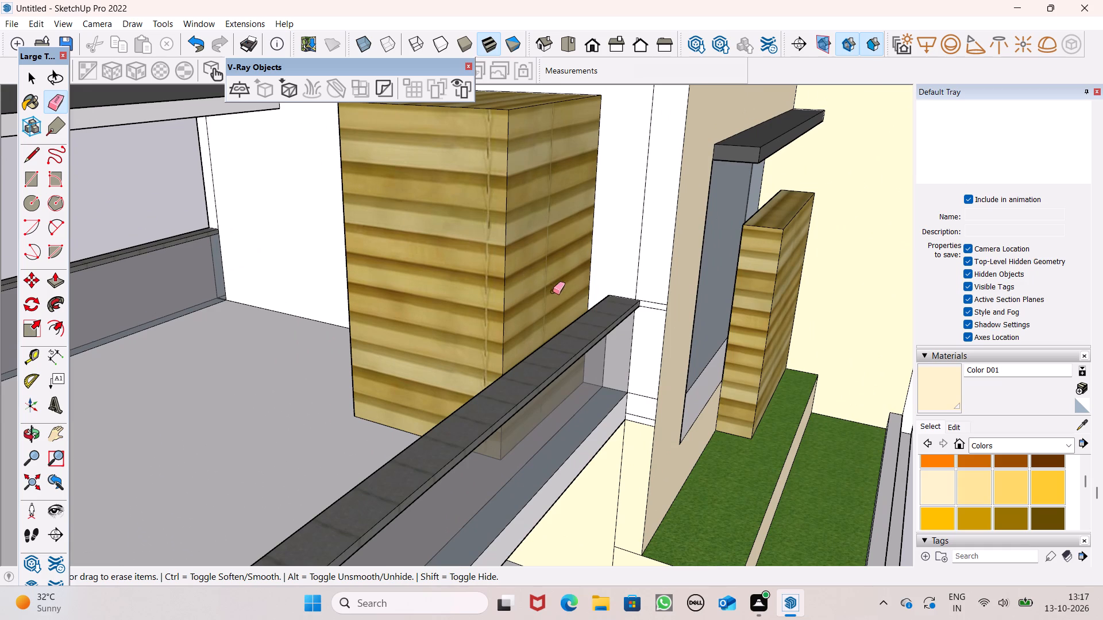
{"action": "scroll", "coordinate": [558, 294], "scroll_direction": "up", "scroll_amount": 7}
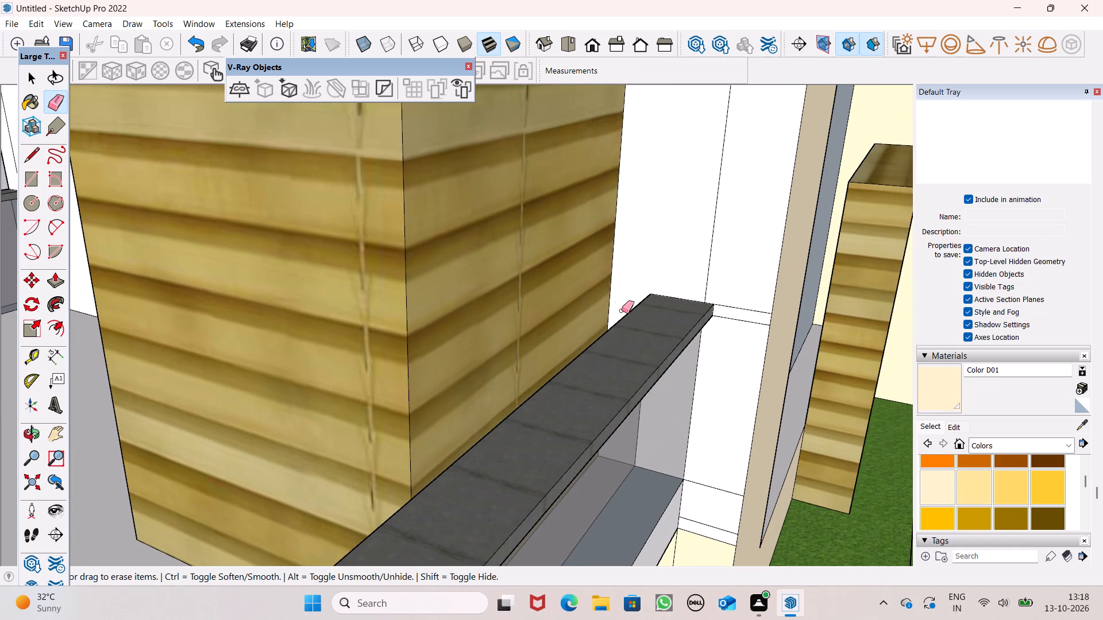
{"action": "scroll", "coordinate": [634, 312], "scroll_direction": "up", "scroll_amount": 5}
{"action": "left_click_drag", "start_coordinate": [754, 306], "coordinate": [760, 329]}
{"action": "left_click_drag", "start_coordinate": [756, 305], "coordinate": [751, 313]}
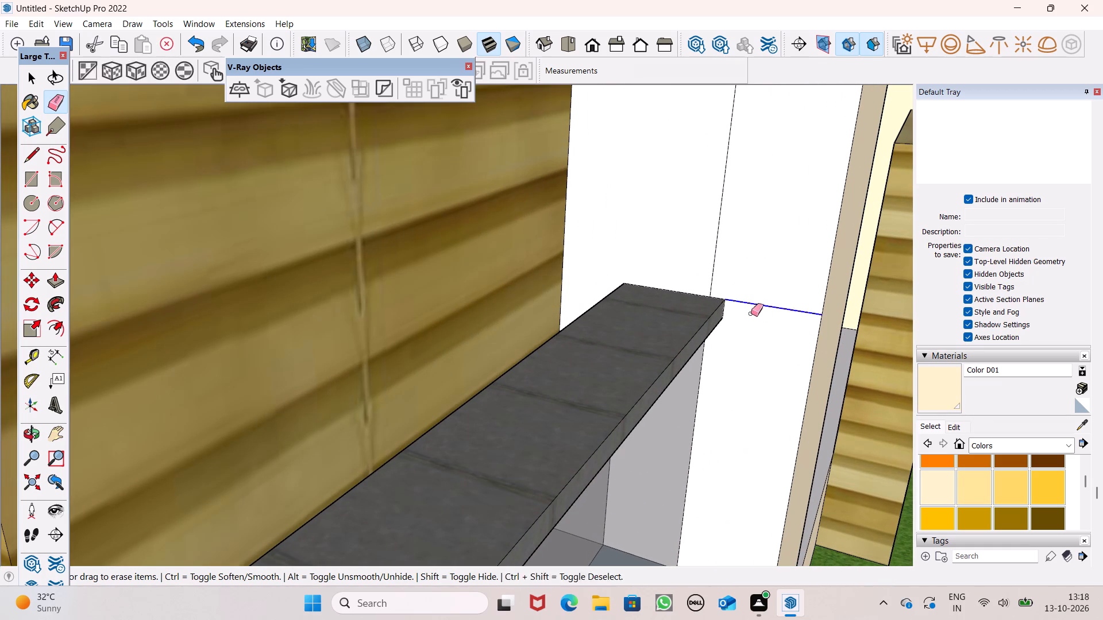
{"action": "left_click_drag", "start_coordinate": [751, 313], "coordinate": [746, 307]}
{"action": "left_click_drag", "start_coordinate": [707, 251], "coordinate": [723, 254]}
{"action": "scroll", "coordinate": [701, 219], "scroll_direction": "down", "scroll_amount": 7}
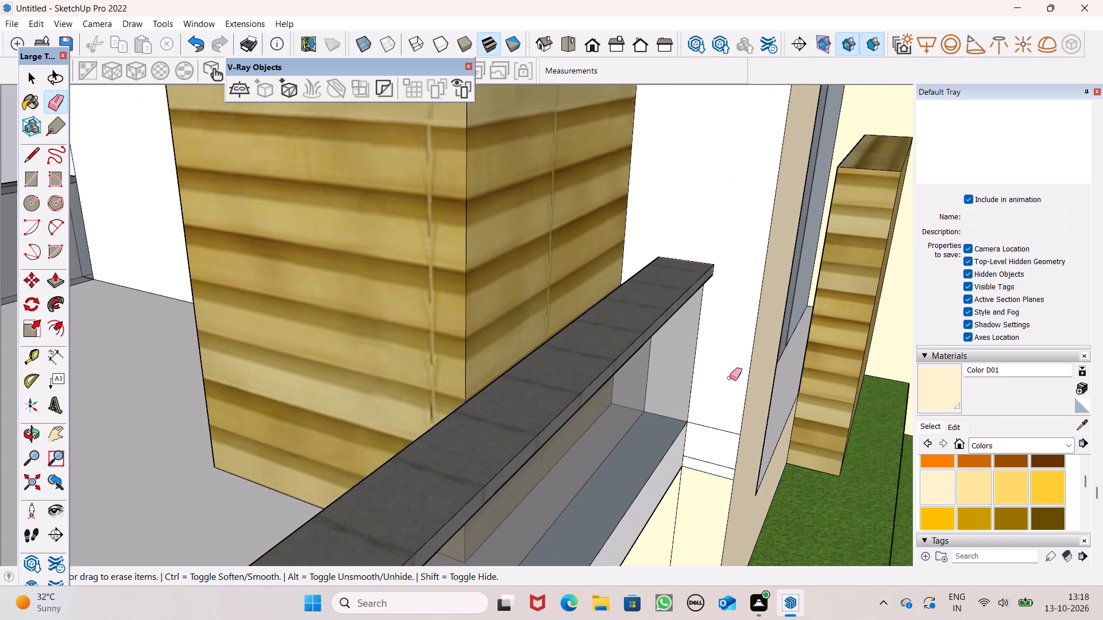
{"action": "left_click_drag", "start_coordinate": [724, 432], "coordinate": [727, 474]}
{"action": "left_click_drag", "start_coordinate": [722, 465], "coordinate": [718, 480]}
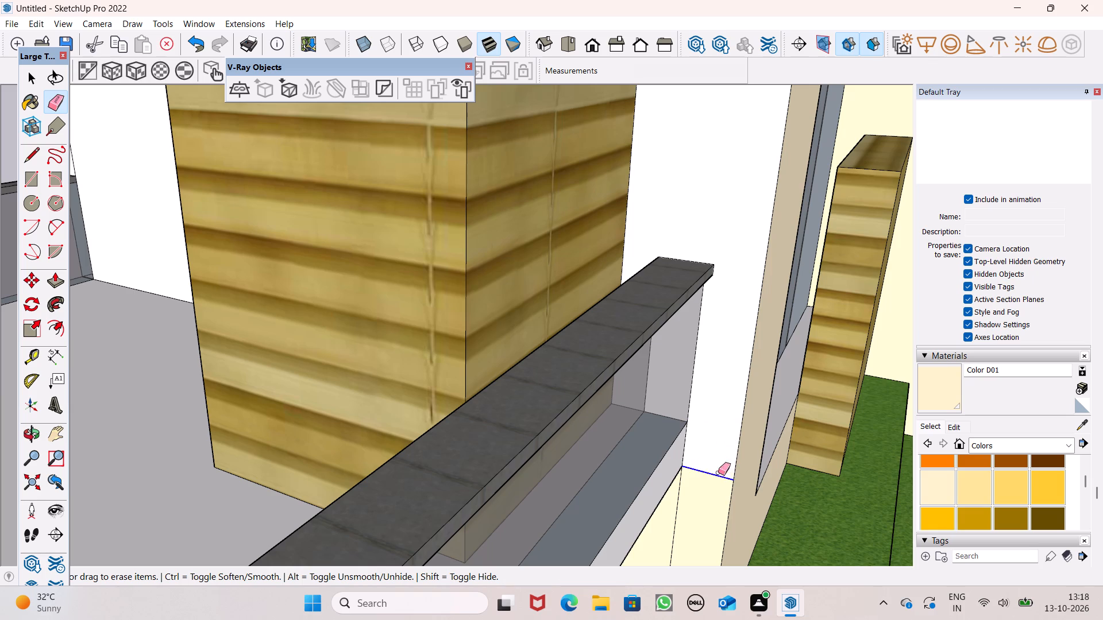
Paint the upper-floor side wall beside the terrace with Color D01.
{"action": "left_click", "coordinate": [930, 400]}
{"action": "left_click", "coordinate": [715, 390]}
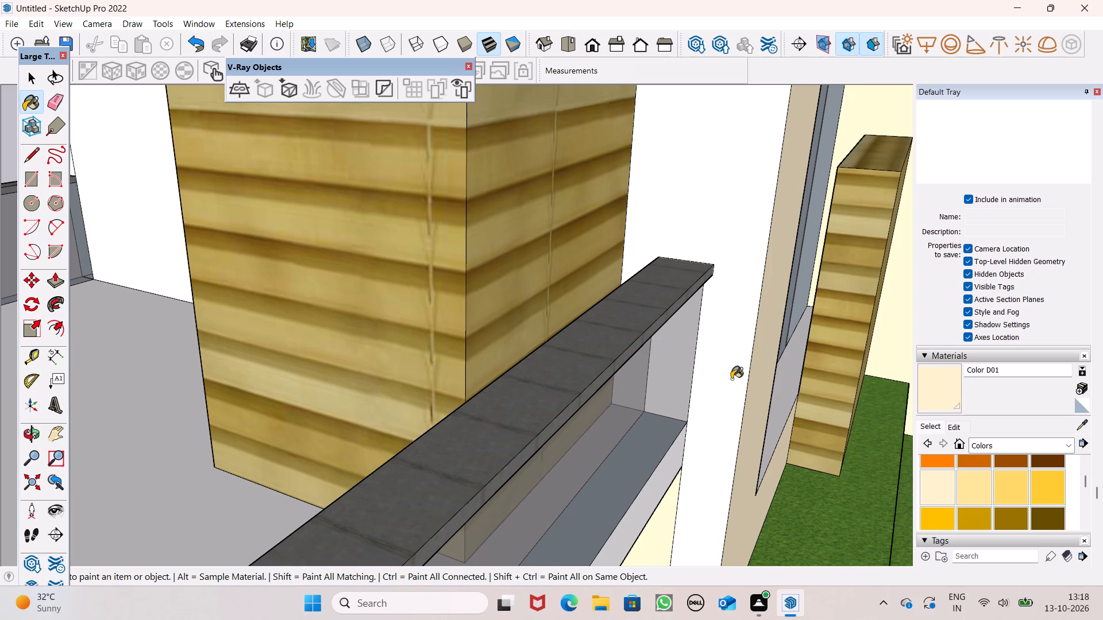
Paint the ground-floor outer wall, the terrace slab's edge and the front wall around the door with Color D01.
{"action": "scroll", "coordinate": [742, 399], "scroll_direction": "down", "scroll_amount": 15}
{"action": "middle_click_drag", "start_coordinate": [763, 405], "coordinate": [685, 412]}
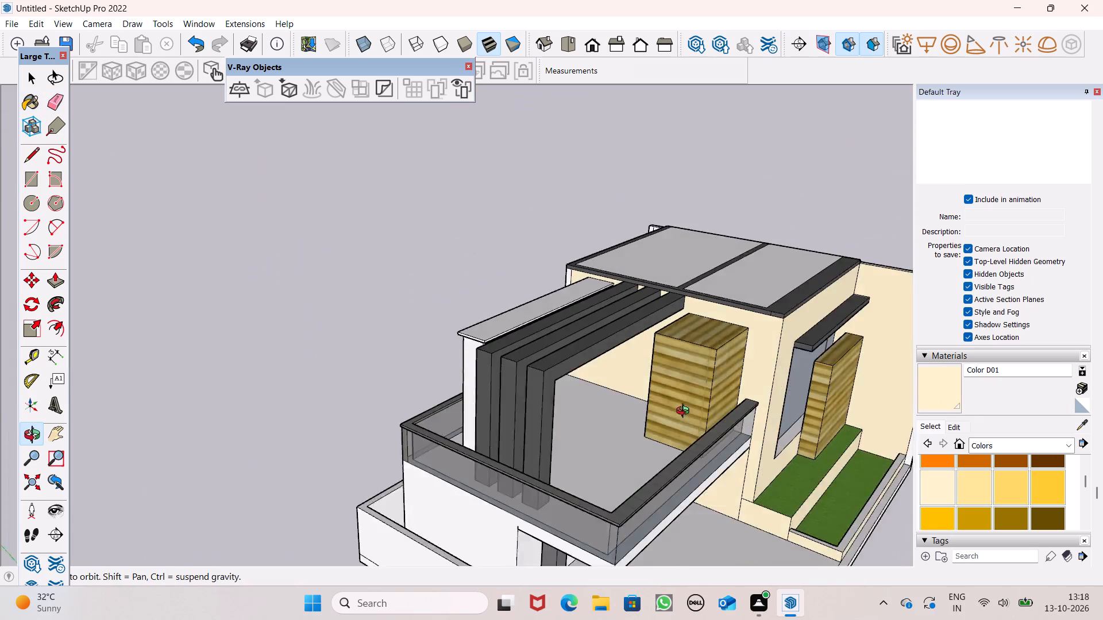
{"action": "middle_click_drag", "start_coordinate": [685, 412], "coordinate": [753, 261]}
{"action": "left_click", "coordinate": [558, 418]}
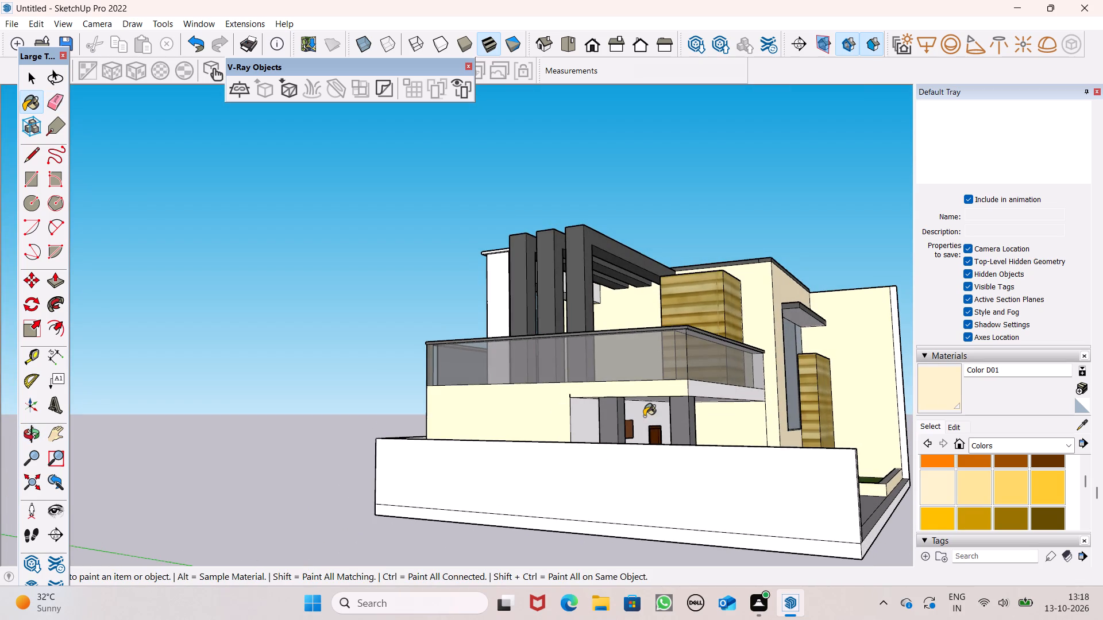
{"action": "scroll", "coordinate": [645, 424], "scroll_direction": "down", "scroll_amount": 1}
{"action": "middle_click_drag", "start_coordinate": [724, 441], "coordinate": [508, 454]}
{"action": "left_click", "coordinate": [533, 408]}
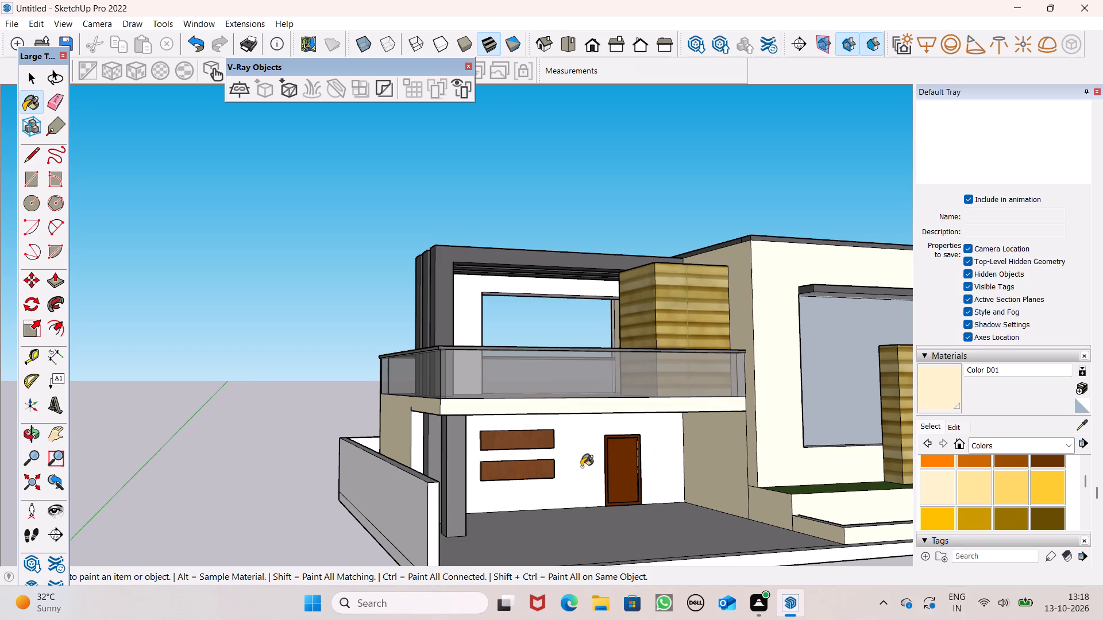
{"action": "left_click", "coordinate": [581, 467]}
Apply Color D01 to the large window's side reveal nearest the terrace.
{"action": "middle_click_drag", "start_coordinate": [615, 480], "coordinate": [308, 491]}
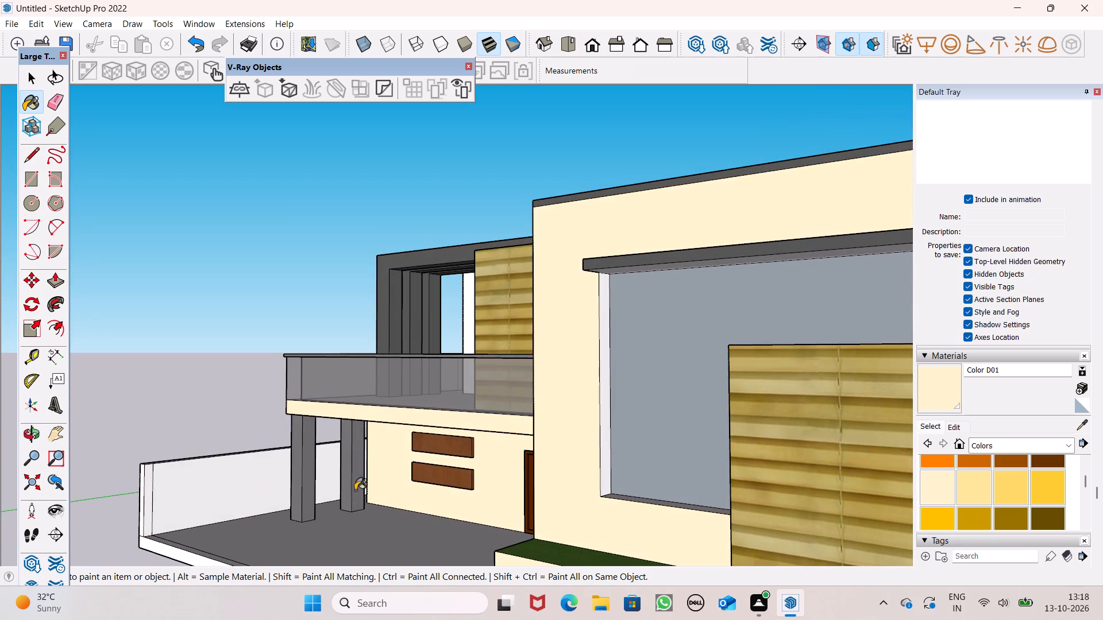
{"action": "scroll", "coordinate": [450, 455], "scroll_direction": "down", "scroll_amount": 1}
{"action": "scroll", "coordinate": [450, 456], "scroll_direction": "up", "scroll_amount": 1}
{"action": "scroll", "coordinate": [451, 457], "scroll_direction": "down", "scroll_amount": 3}
{"action": "scroll", "coordinate": [581, 450], "scroll_direction": "up", "scroll_amount": 5}
{"action": "left_click", "coordinate": [551, 443]}
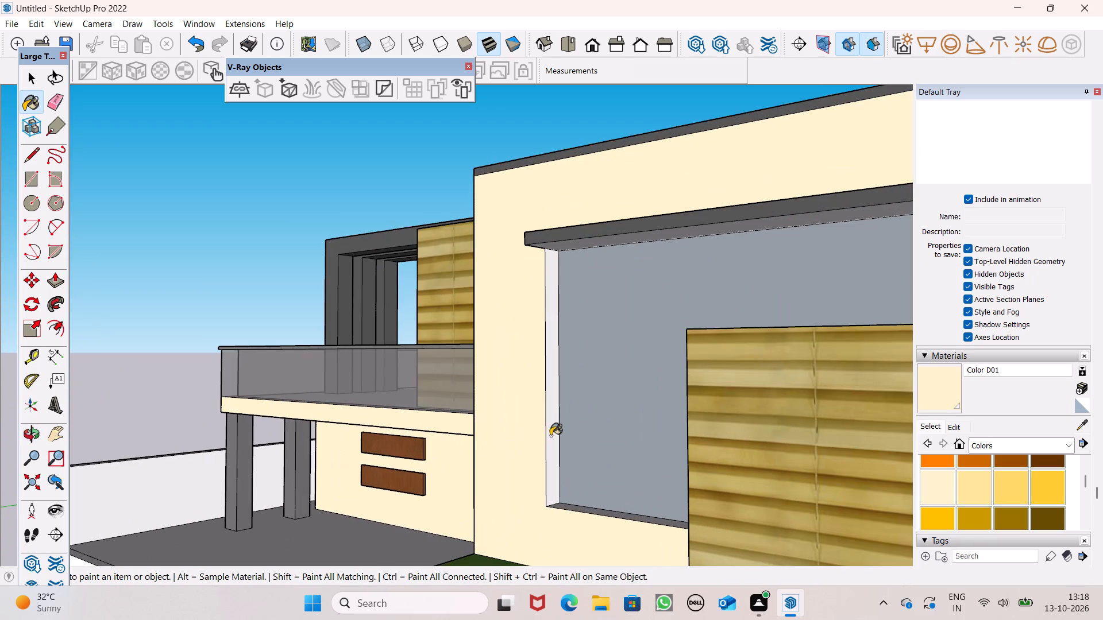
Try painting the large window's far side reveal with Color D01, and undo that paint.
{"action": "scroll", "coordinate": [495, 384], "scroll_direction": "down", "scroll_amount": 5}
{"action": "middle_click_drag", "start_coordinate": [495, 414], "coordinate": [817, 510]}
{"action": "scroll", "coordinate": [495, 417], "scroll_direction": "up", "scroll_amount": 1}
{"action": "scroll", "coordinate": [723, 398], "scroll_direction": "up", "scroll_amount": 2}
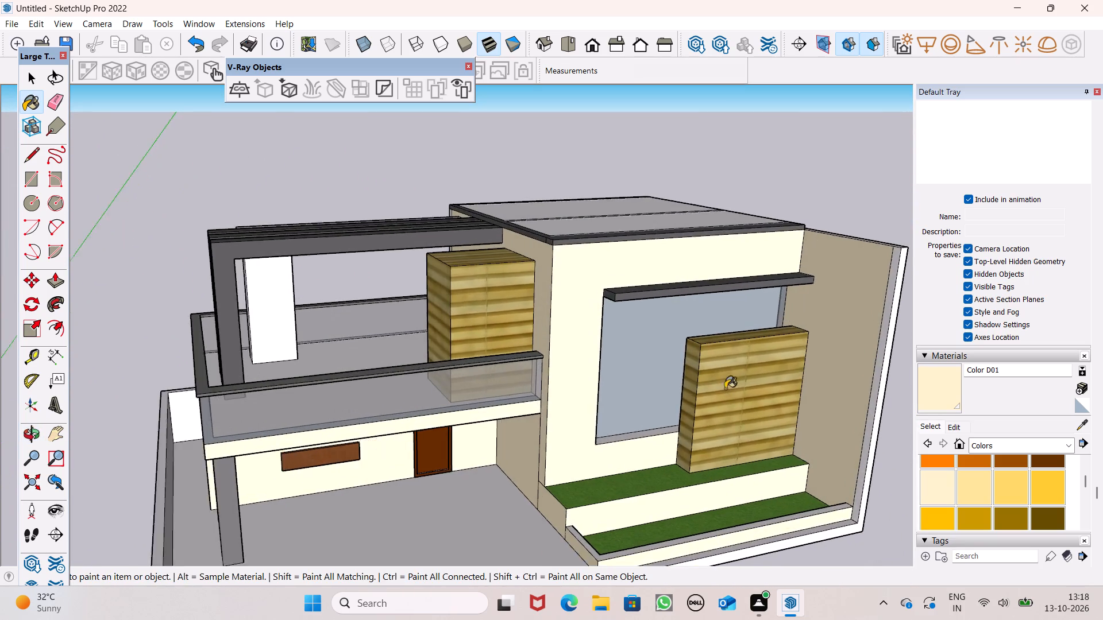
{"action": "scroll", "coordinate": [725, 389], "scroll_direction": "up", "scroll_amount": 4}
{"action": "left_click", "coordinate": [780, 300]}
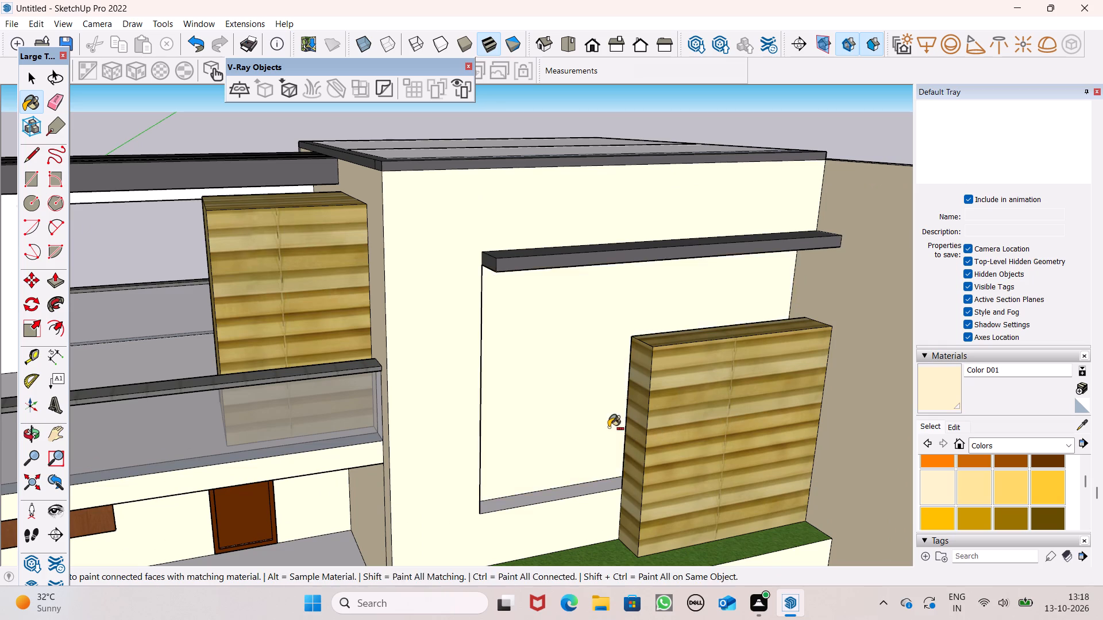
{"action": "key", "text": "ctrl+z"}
Paint the sill along the bottom of the large window with Color D01.
{"action": "scroll", "coordinate": [591, 490], "scroll_direction": "down", "scroll_amount": 3}
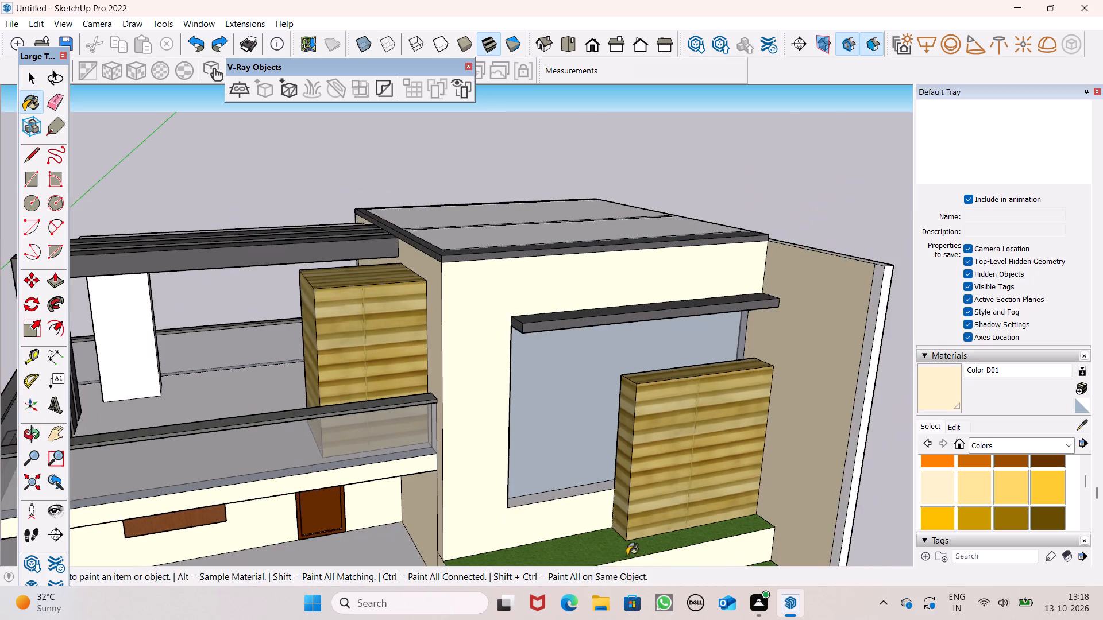
{"action": "middle_click_drag", "start_coordinate": [627, 557], "coordinate": [609, 619]}
{"action": "scroll", "coordinate": [565, 526], "scroll_direction": "up", "scroll_amount": 3}
{"action": "left_click", "coordinate": [496, 507]}
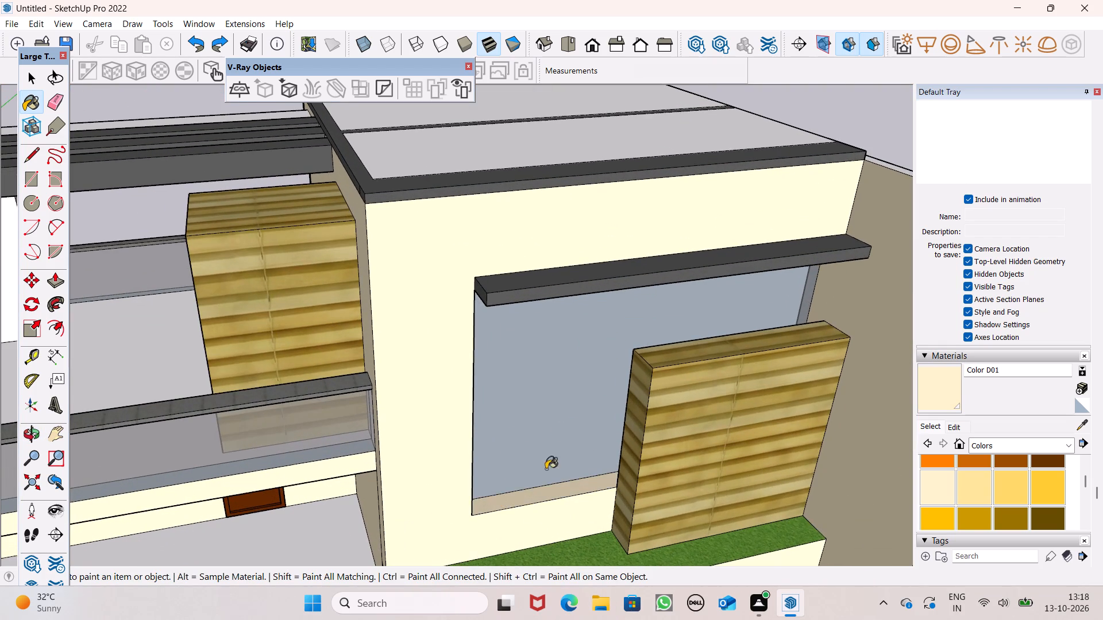
Paint the front edge of the tall end wall and its adjoining narrow strip with Color D01.
{"action": "scroll", "coordinate": [555, 436], "scroll_direction": "down", "scroll_amount": 7}
{"action": "scroll", "coordinate": [625, 391], "scroll_direction": "down", "scroll_amount": 5}
{"action": "middle_click_drag", "start_coordinate": [749, 465], "coordinate": [260, 283]}
{"action": "scroll", "coordinate": [321, 335], "scroll_direction": "down", "scroll_amount": 2}
{"action": "middle_click_drag", "start_coordinate": [360, 356], "coordinate": [360, 357]}
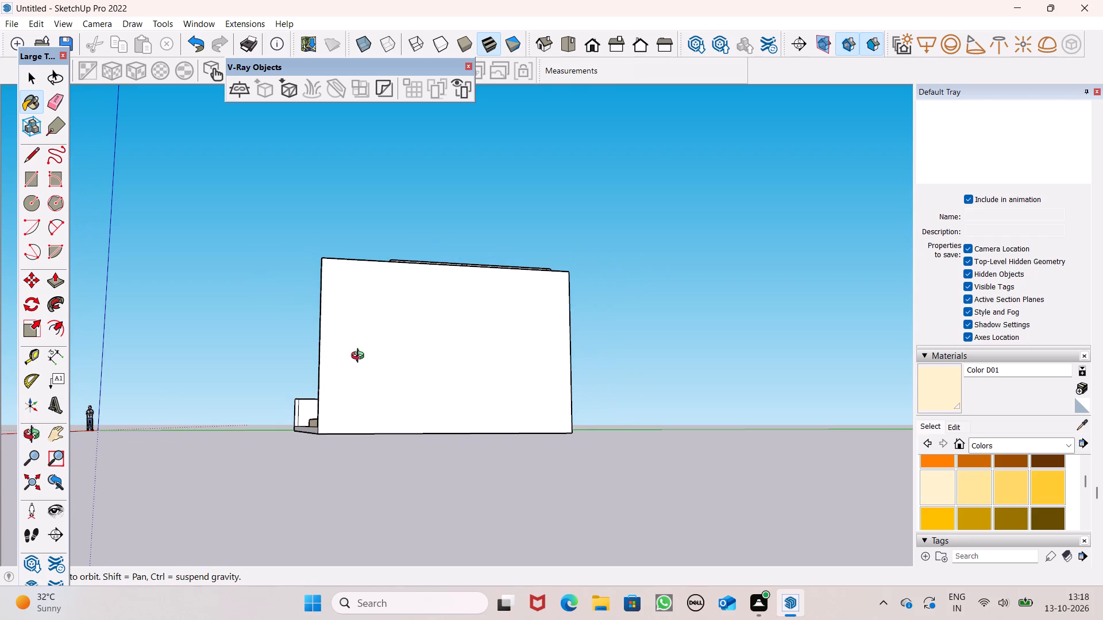
{"action": "middle_click_drag", "start_coordinate": [360, 357], "coordinate": [680, 428]}
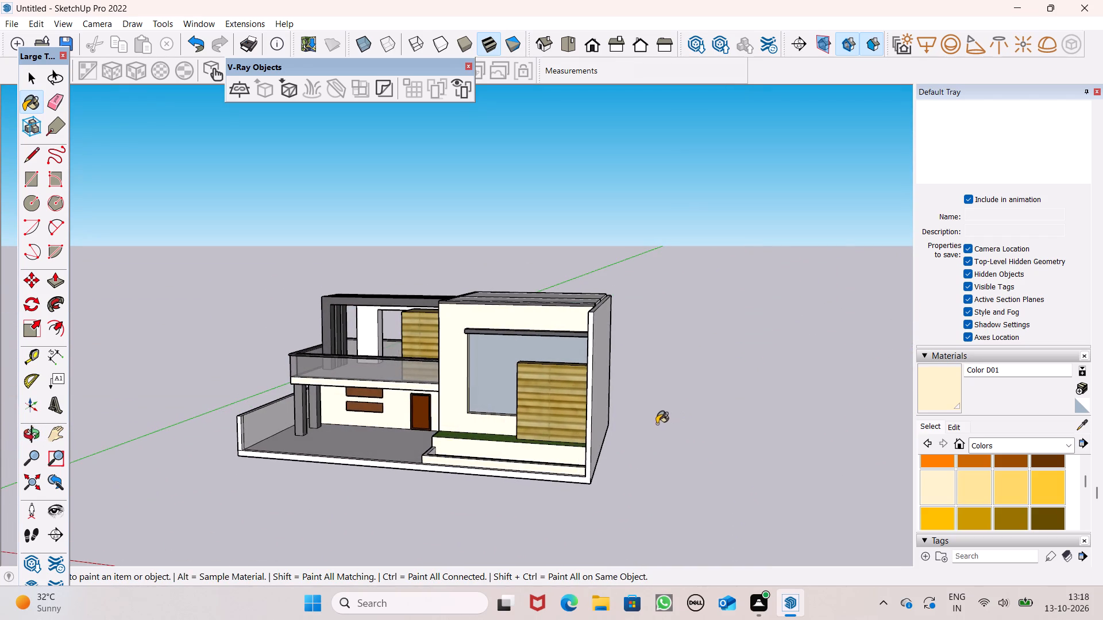
{"action": "middle_click_drag", "start_coordinate": [627, 425], "coordinate": [828, 417]}
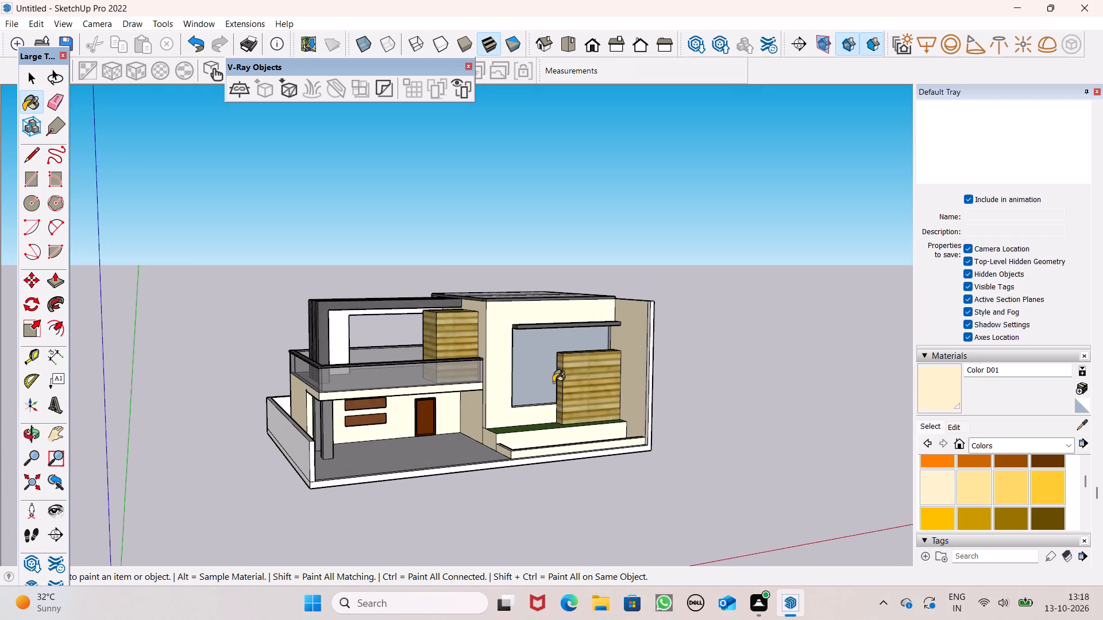
{"action": "scroll", "coordinate": [562, 285], "scroll_direction": "up", "scroll_amount": 7}
{"action": "scroll", "coordinate": [669, 419], "scroll_direction": "up", "scroll_amount": 5}
{"action": "left_click", "coordinate": [661, 450]}
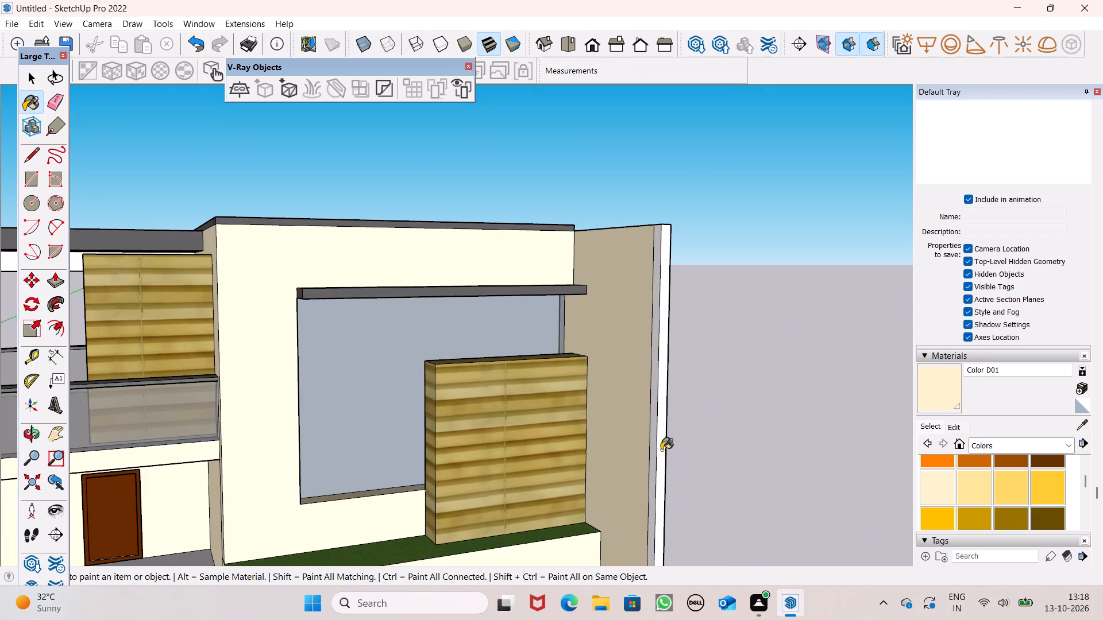
{"action": "left_click", "coordinate": [650, 456]}
Apply Pavers with Grass Herringbone from the Landscaping, Fencing and Vegetation collection to the open ground-floor slab in front of the door.
{"action": "scroll", "coordinate": [646, 317], "scroll_direction": "down", "scroll_amount": 4}
{"action": "scroll", "coordinate": [651, 410], "scroll_direction": "down", "scroll_amount": 5}
{"action": "middle_click_drag", "start_coordinate": [646, 516], "coordinate": [646, 559]}
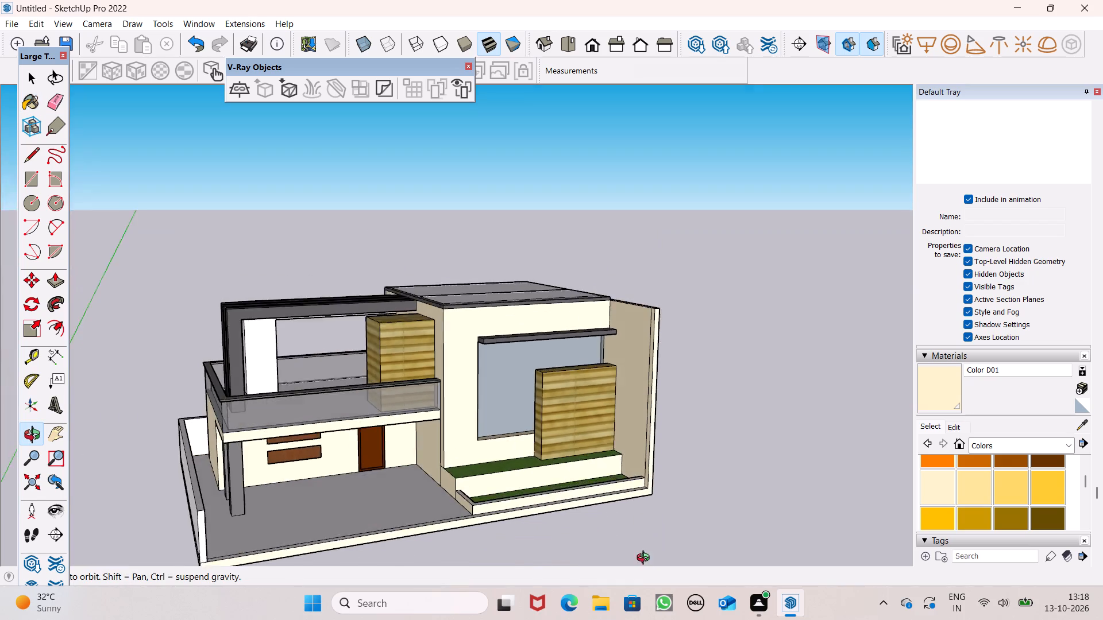
{"action": "middle_click_drag", "start_coordinate": [646, 559], "coordinate": [655, 619]}
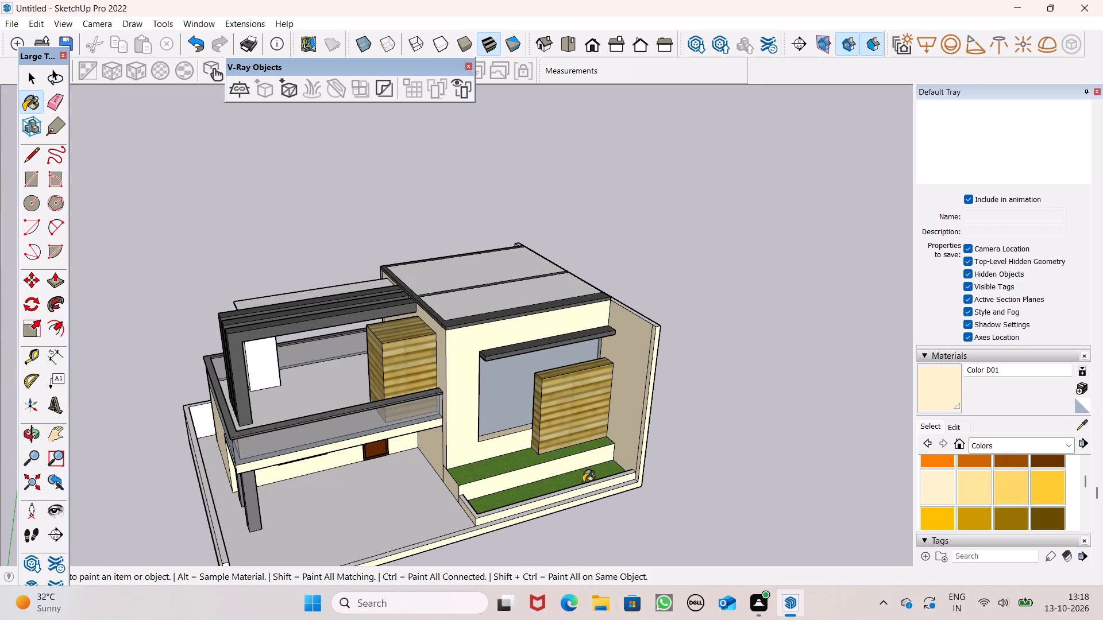
{"action": "scroll", "coordinate": [590, 473], "scroll_direction": "down", "scroll_amount": 2}
{"action": "middle_click_drag", "start_coordinate": [605, 501], "coordinate": [676, 424]}
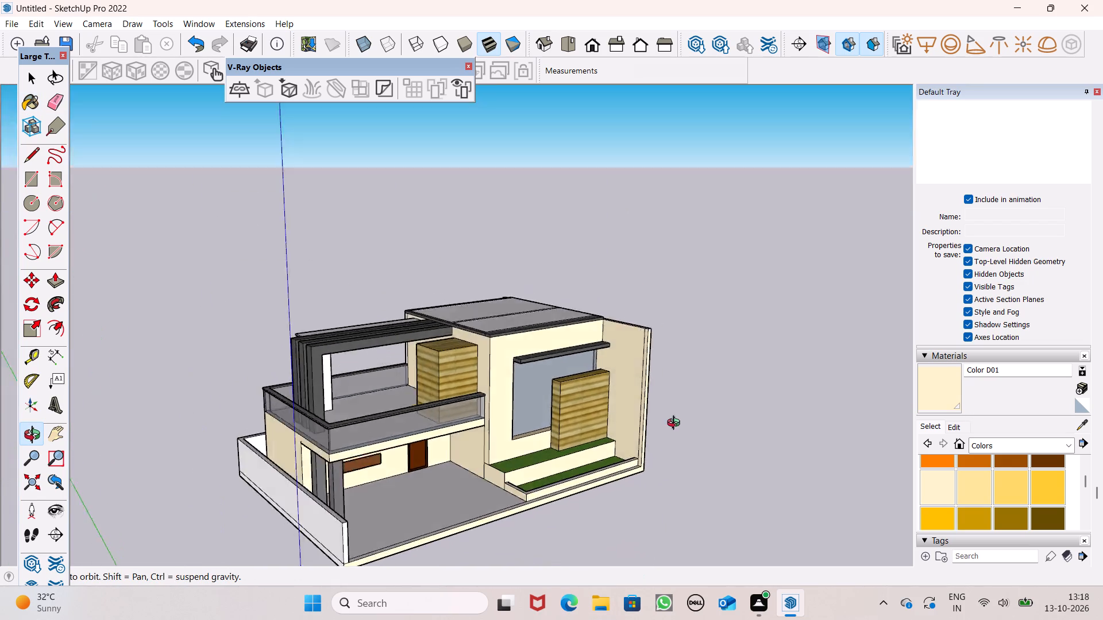
{"action": "middle_click_drag", "start_coordinate": [676, 424], "coordinate": [478, 442]}
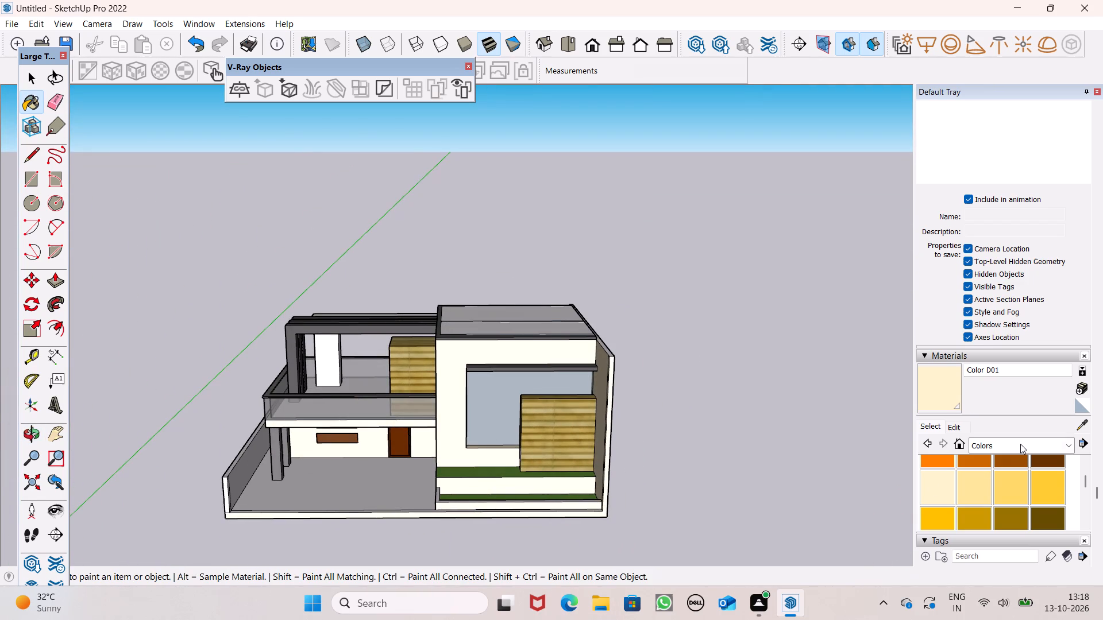
{"action": "left_click", "coordinate": [1020, 444]}
{"action": "left_click", "coordinate": [1002, 330]}
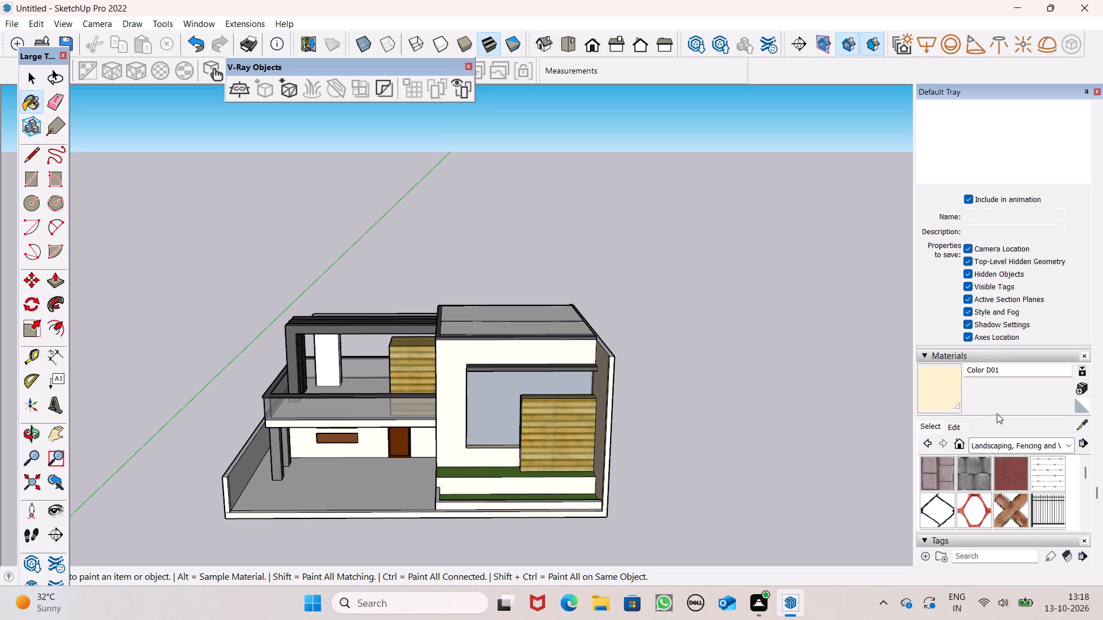
{"action": "scroll", "coordinate": [986, 510], "scroll_direction": "down", "scroll_amount": 4}
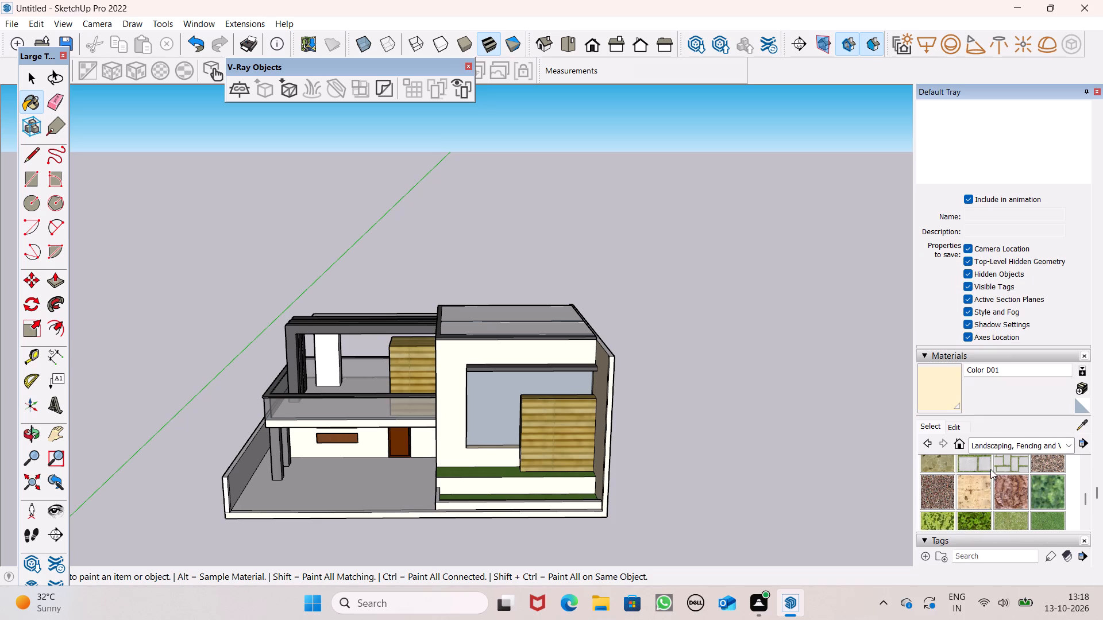
{"action": "left_click", "coordinate": [996, 463]}
{"action": "scroll", "coordinate": [301, 491], "scroll_direction": "up", "scroll_amount": 2}
{"action": "left_click", "coordinate": [300, 490]}
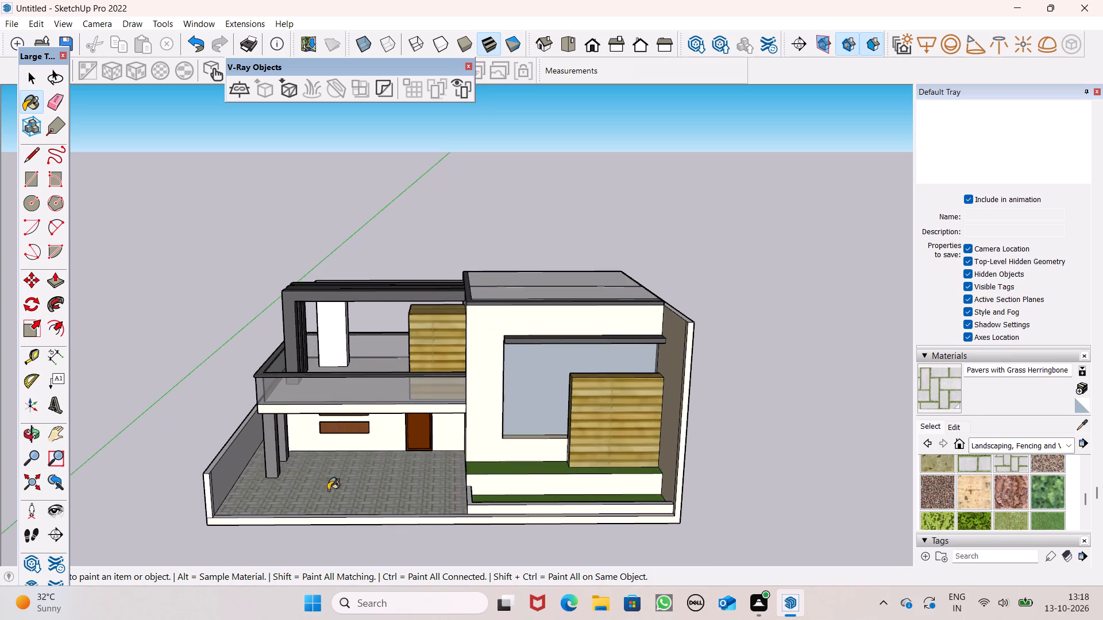
Apply Granite Brown from the Stone collection to the upper terrace floor under the pergola.
{"action": "scroll", "coordinate": [340, 492], "scroll_direction": "up", "scroll_amount": 2}
{"action": "middle_click_drag", "start_coordinate": [344, 499], "coordinate": [360, 619]}
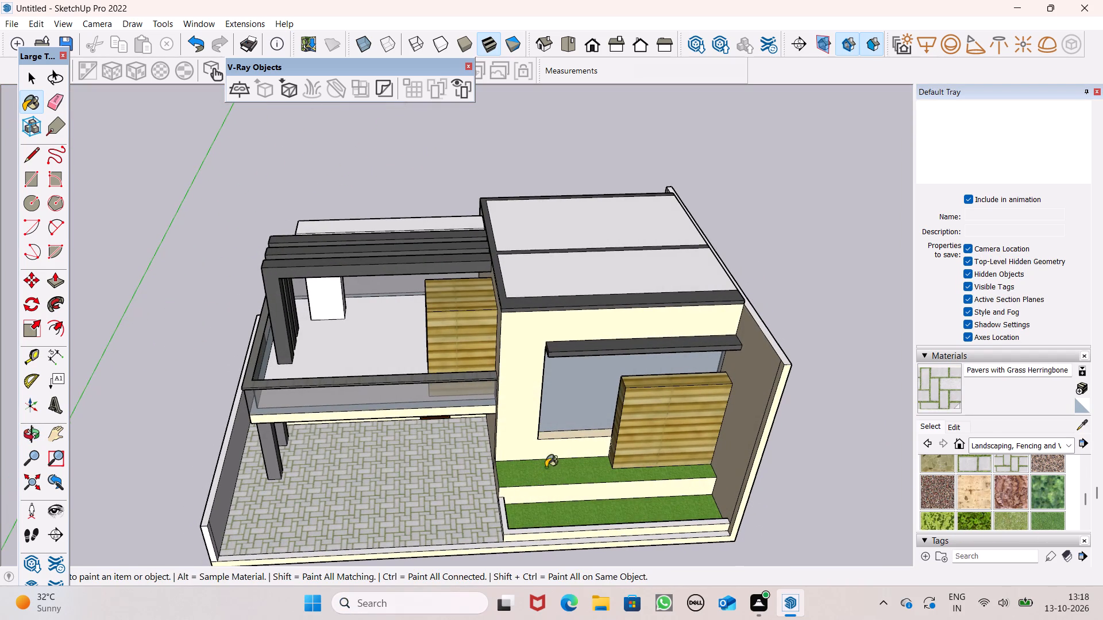
{"action": "scroll", "coordinate": [560, 455], "scroll_direction": "down", "scroll_amount": 1}
{"action": "scroll", "coordinate": [629, 443], "scroll_direction": "down", "scroll_amount": 1}
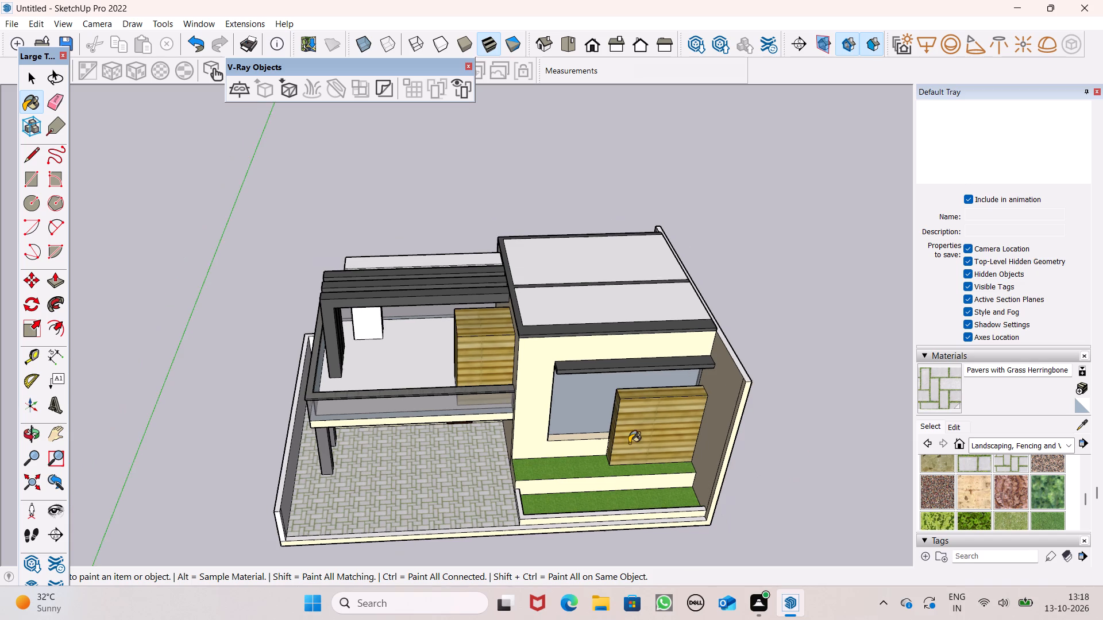
{"action": "scroll", "coordinate": [629, 443], "scroll_direction": "up", "scroll_amount": 1}
{"action": "scroll", "coordinate": [629, 443], "scroll_direction": "down", "scroll_amount": 1}
{"action": "left_click", "coordinate": [1031, 445]}
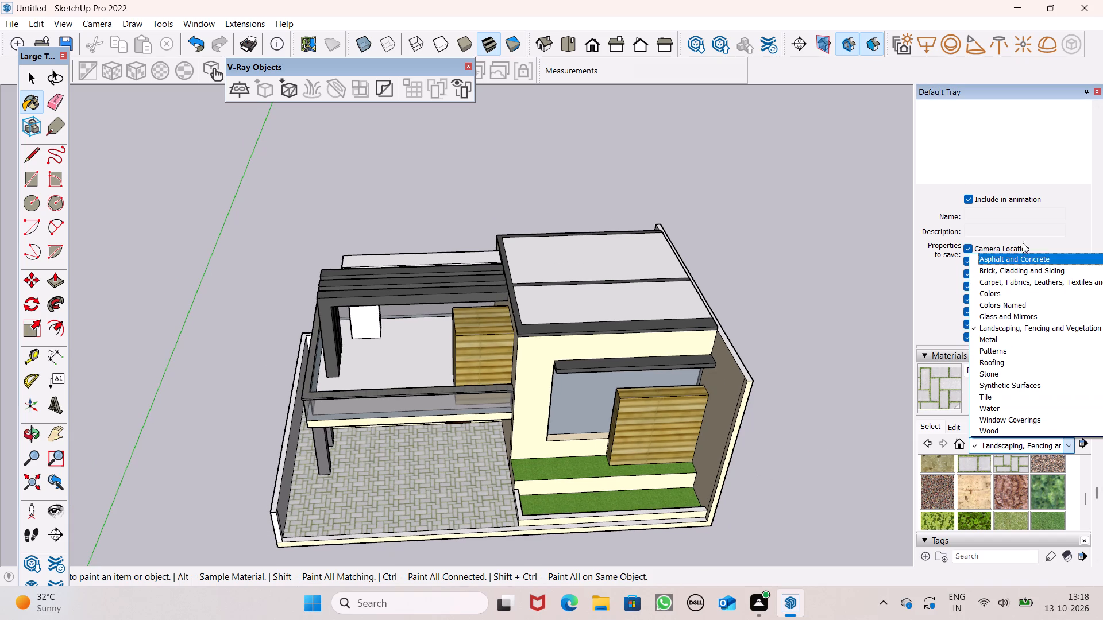
{"action": "left_click", "coordinate": [1021, 387]}
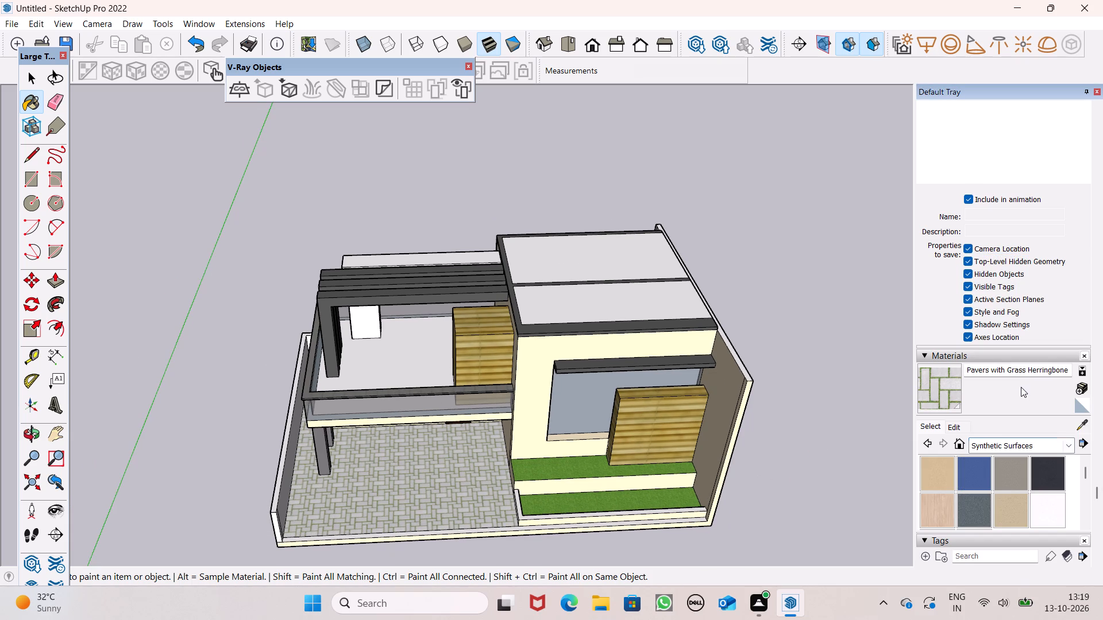
{"action": "left_click", "coordinate": [1027, 449]}
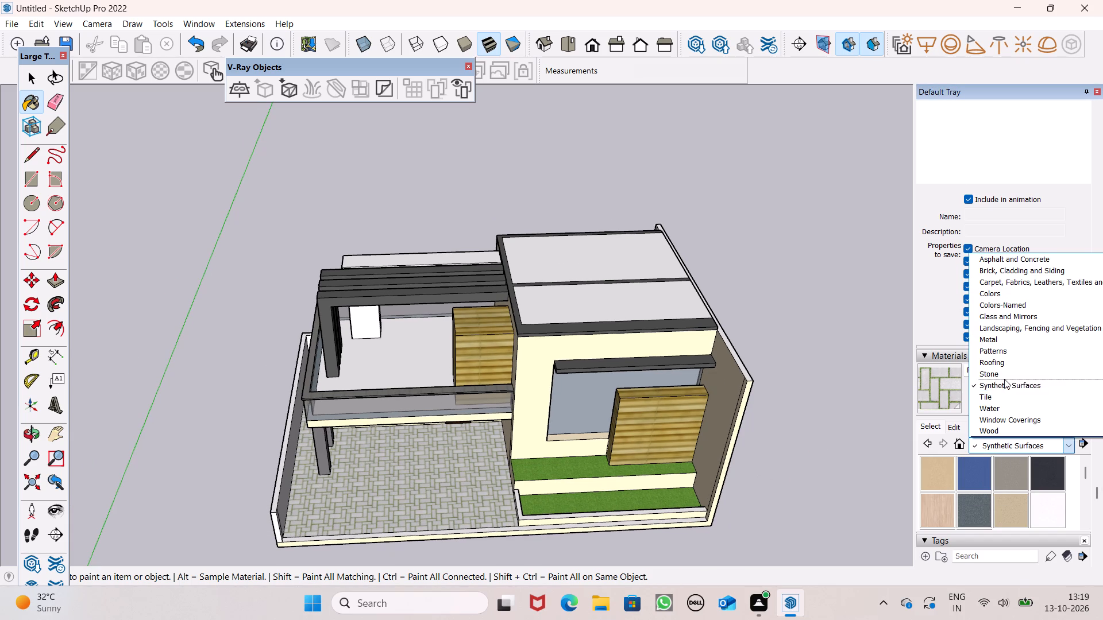
{"action": "left_click", "coordinate": [1015, 380]}
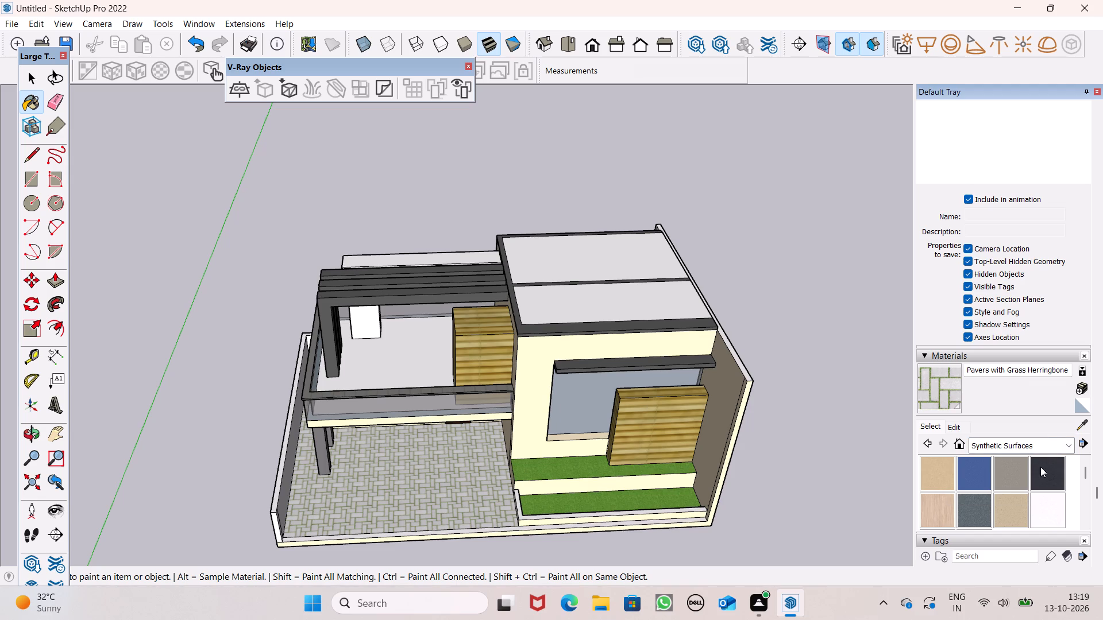
{"action": "left_click", "coordinate": [1032, 448]}
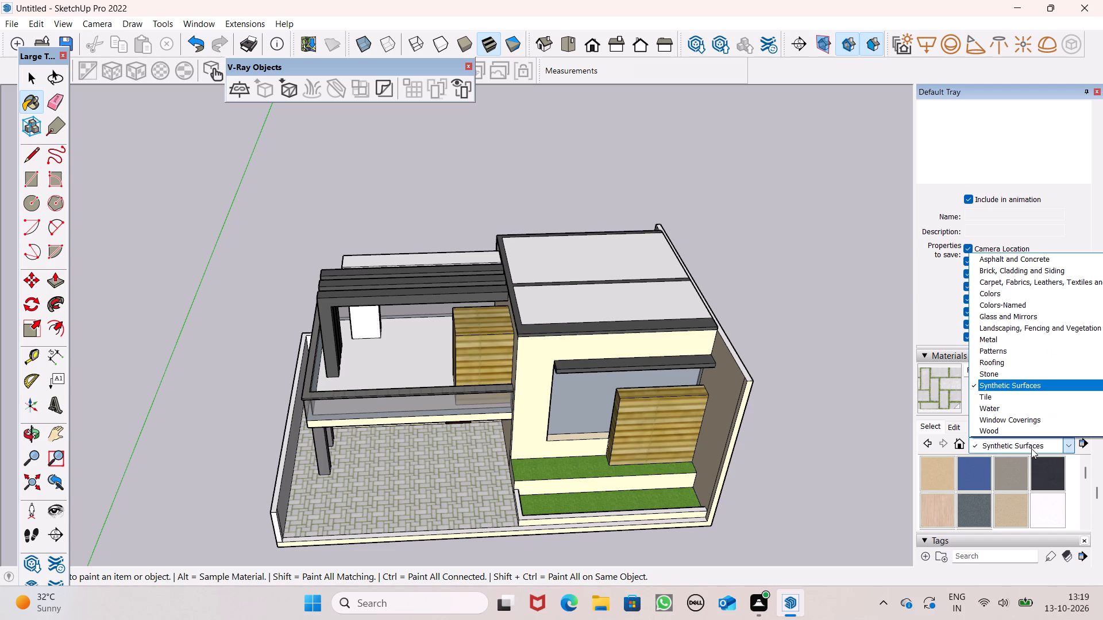
{"action": "left_click", "coordinate": [1026, 448]}
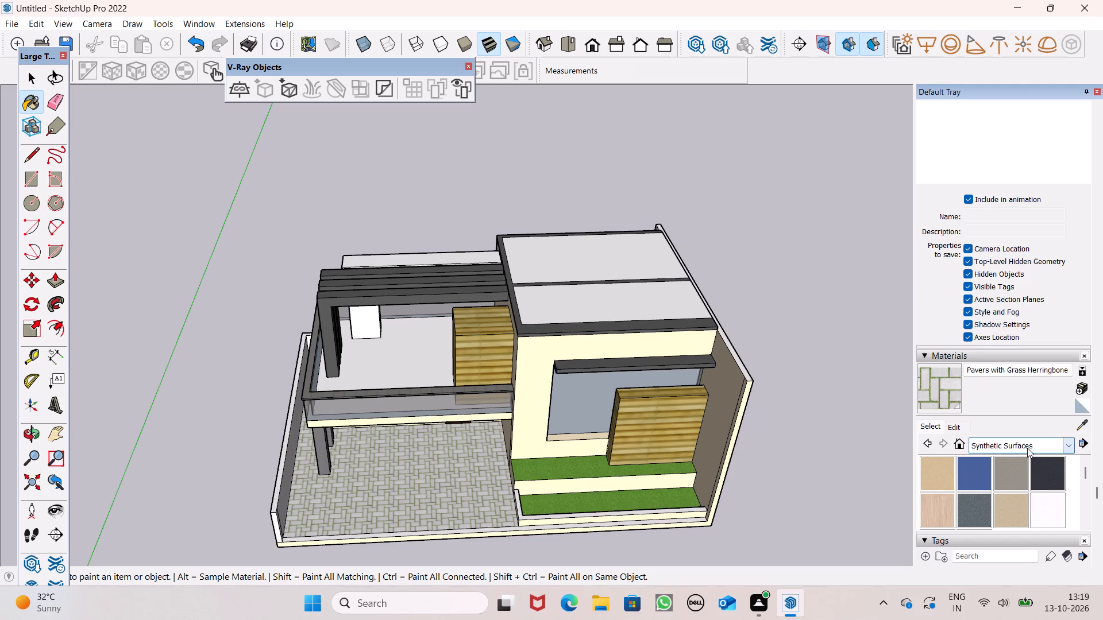
{"action": "left_click", "coordinate": [1021, 448]}
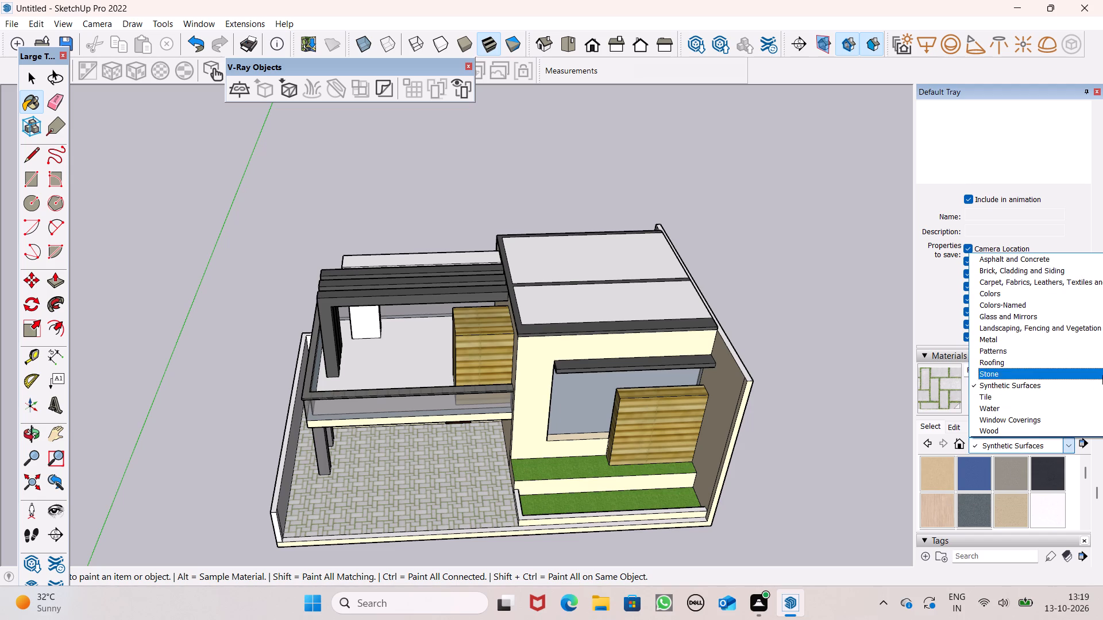
{"action": "left_click", "coordinate": [1022, 375]}
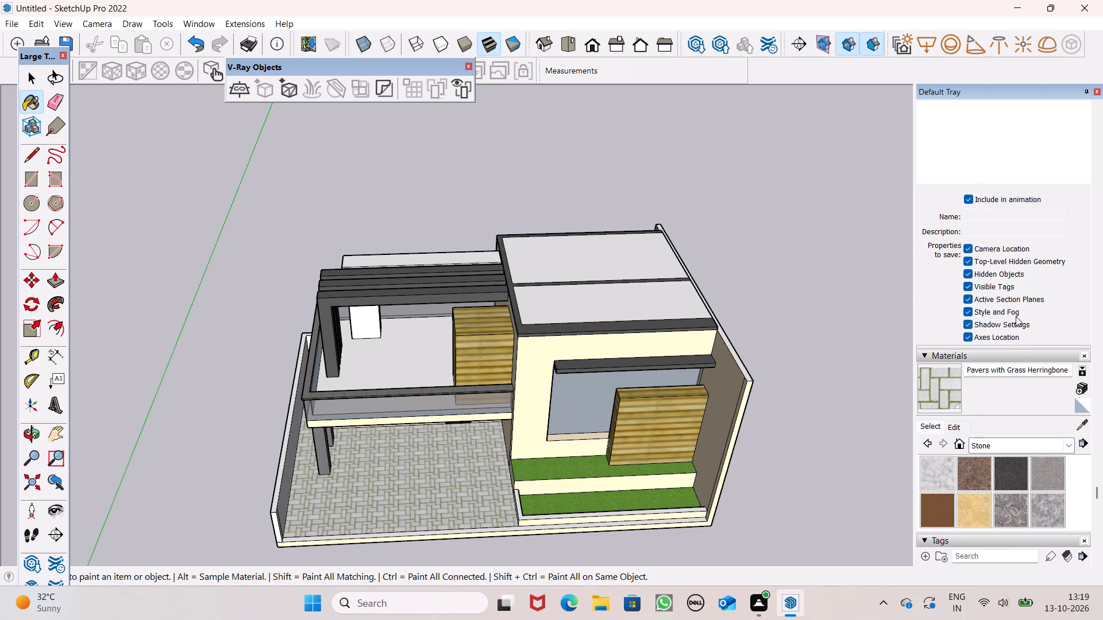
{"action": "scroll", "coordinate": [971, 478], "scroll_direction": "down", "scroll_amount": 2}
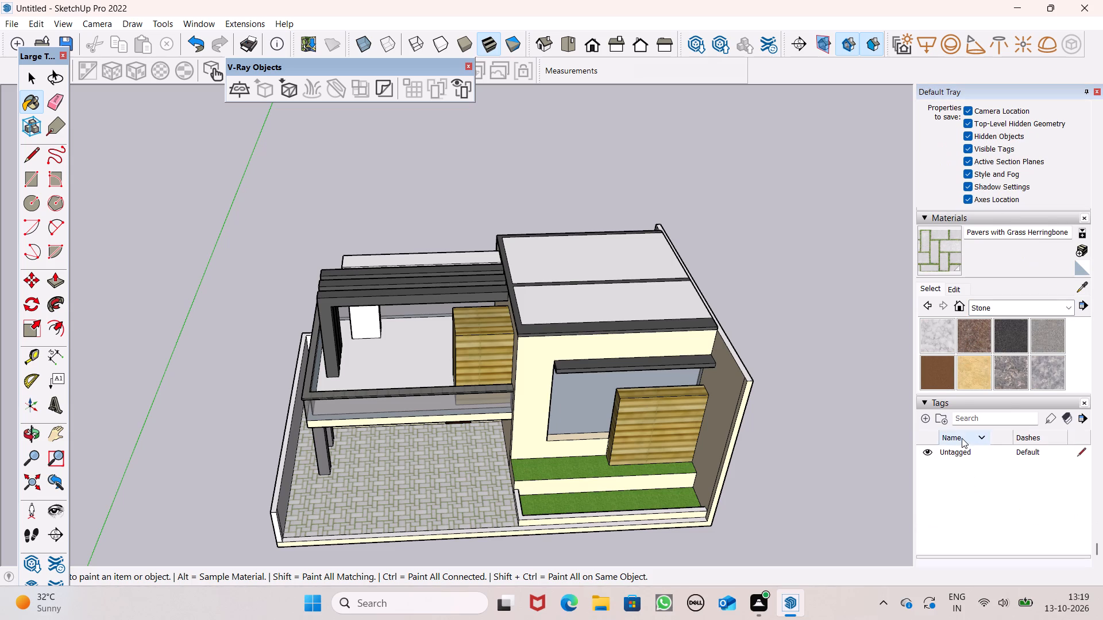
{"action": "left_click", "coordinate": [984, 339]}
{"action": "scroll", "coordinate": [268, 397], "scroll_direction": "up", "scroll_amount": 4}
{"action": "left_click", "coordinate": [423, 344]}
Set the Granite Brown texture width to 10'.
{"action": "scroll", "coordinate": [466, 385], "scroll_direction": "up", "scroll_amount": 1}
{"action": "middle_click_drag", "start_coordinate": [468, 386], "coordinate": [487, 475]}
{"action": "scroll", "coordinate": [554, 456], "scroll_direction": "up", "scroll_amount": 1}
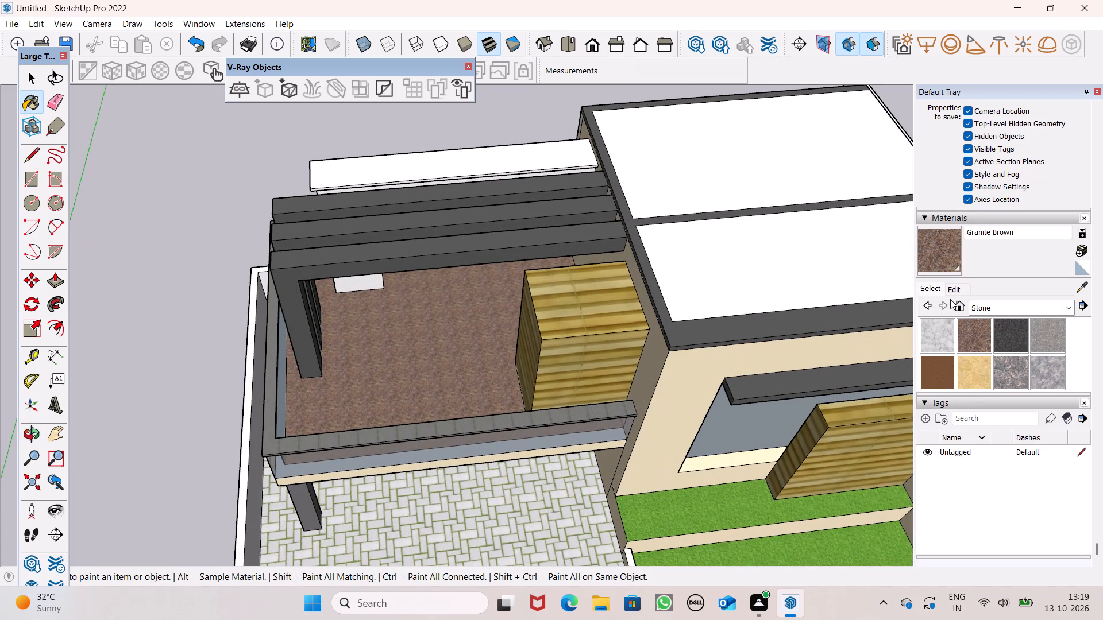
{"action": "left_click", "coordinate": [950, 296]}
{"action": "left_click", "coordinate": [957, 284]}
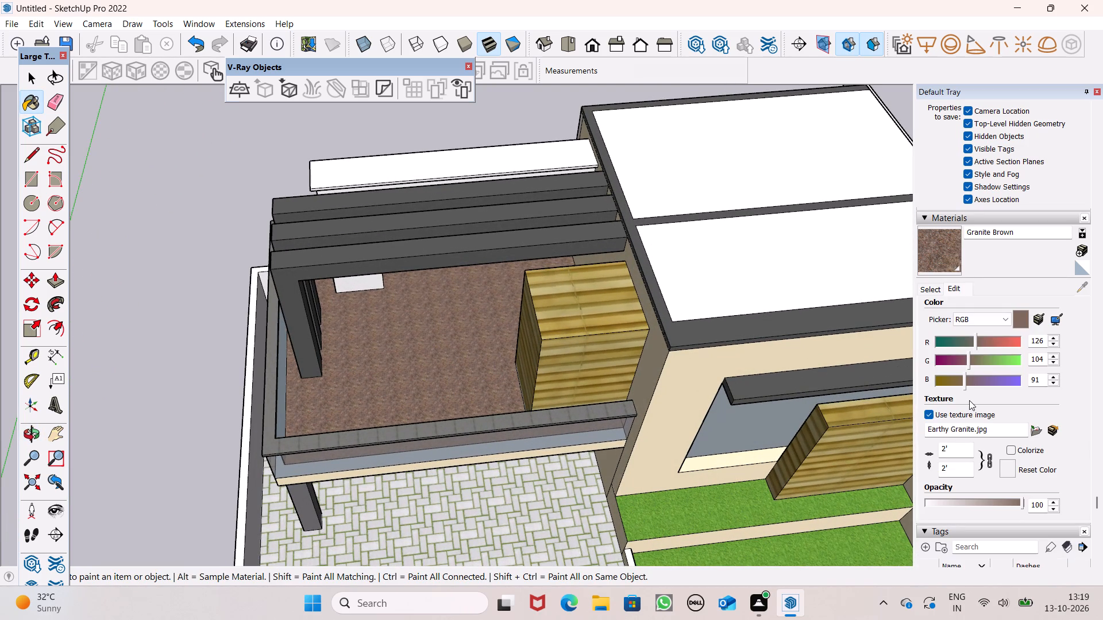
{"action": "left_click", "coordinate": [954, 455]}
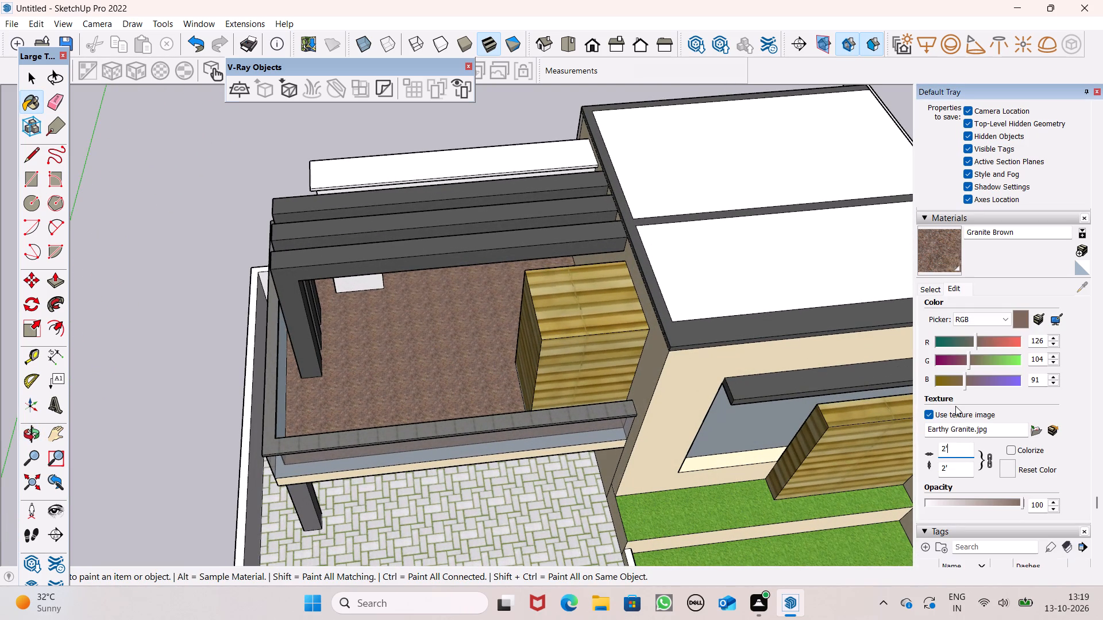
{"action": "key", "text": "BackSpace"}
{"action": "key", "text": "BackSpace"}
{"action": "key", "text": "BackSpace"}
{"action": "key", "text": "BackSpace"}
{"action": "key", "text": "BackSpace"}
{"action": "key", "text": "BackSpace"}
{"action": "key", "text": "BackSpace"}
{"action": "key", "text": "BackSpace"}
{"action": "key", "text": "BackSpace"}
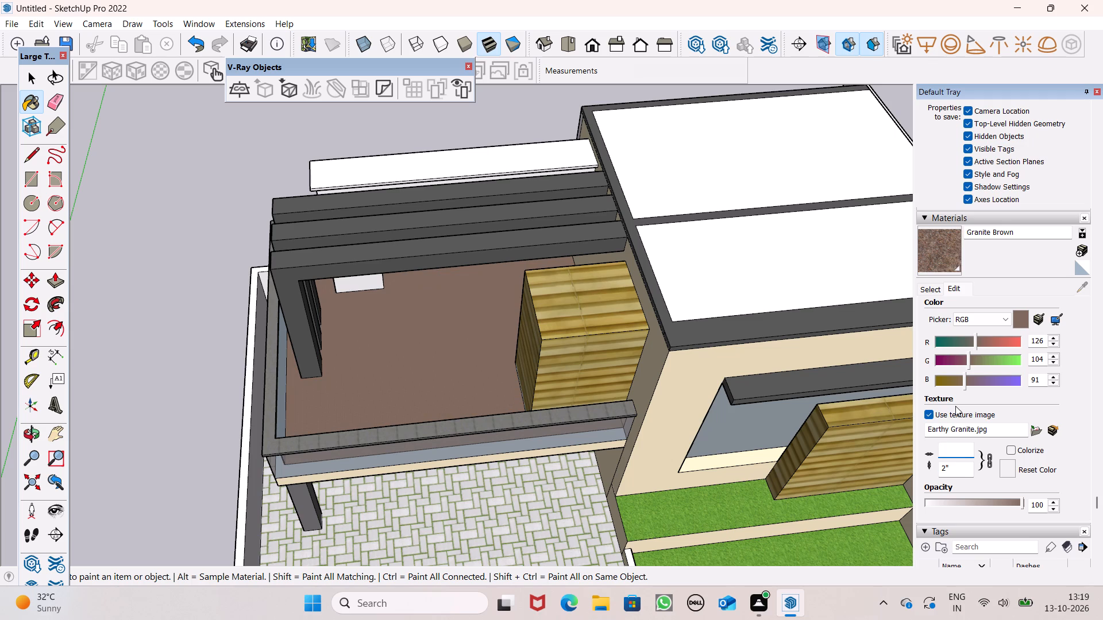
{"action": "type", "text": "10'"}
{"action": "key", "text": "Return"}
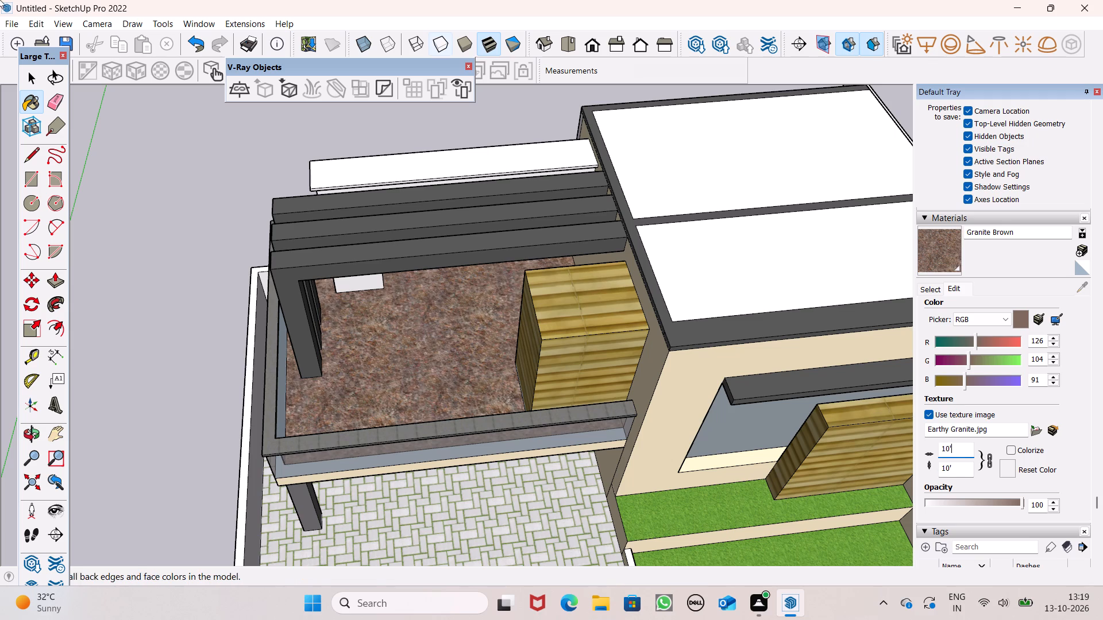
Examine the granite terrace floor up close and review the whole building's materials from several angles.
{"action": "key", "text": "space"}
{"action": "scroll", "coordinate": [191, 242], "scroll_direction": "down", "scroll_amount": 3}
{"action": "middle_click_drag", "start_coordinate": [313, 330], "coordinate": [318, 293]}
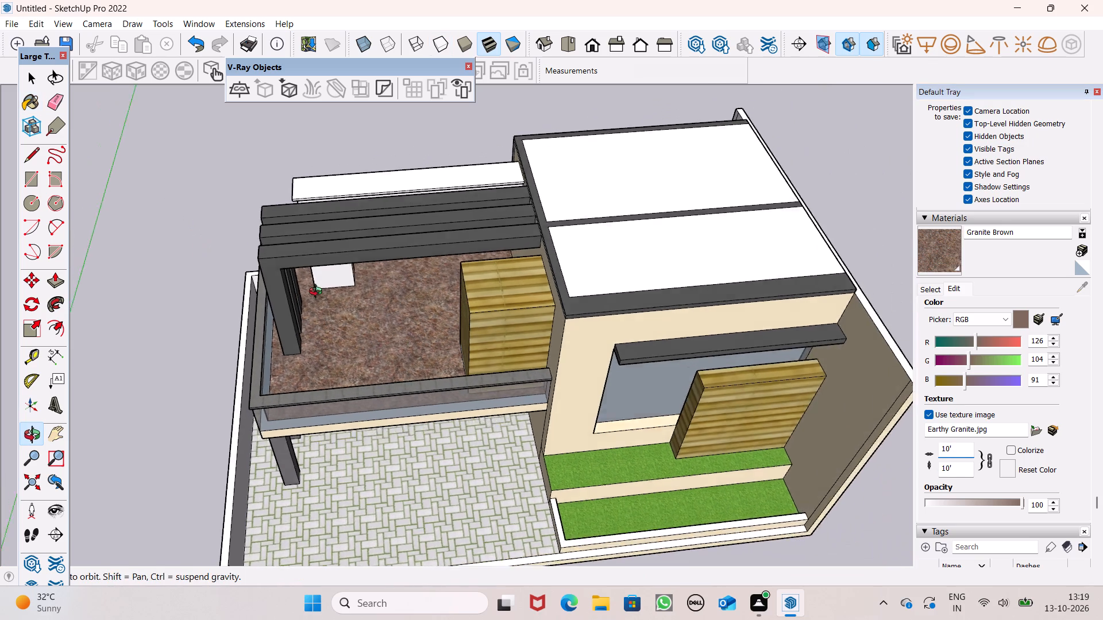
{"action": "scroll", "coordinate": [315, 301], "scroll_direction": "up", "scroll_amount": 4}
{"action": "middle_click_drag", "start_coordinate": [318, 293], "coordinate": [323, 286]}
{"action": "scroll", "coordinate": [330, 387], "scroll_direction": "up", "scroll_amount": 5}
{"action": "scroll", "coordinate": [333, 440], "scroll_direction": "up", "scroll_amount": 4}
{"action": "middle_click_drag", "start_coordinate": [325, 524], "coordinate": [339, 545]}
{"action": "scroll", "coordinate": [443, 453], "scroll_direction": "down", "scroll_amount": 4}
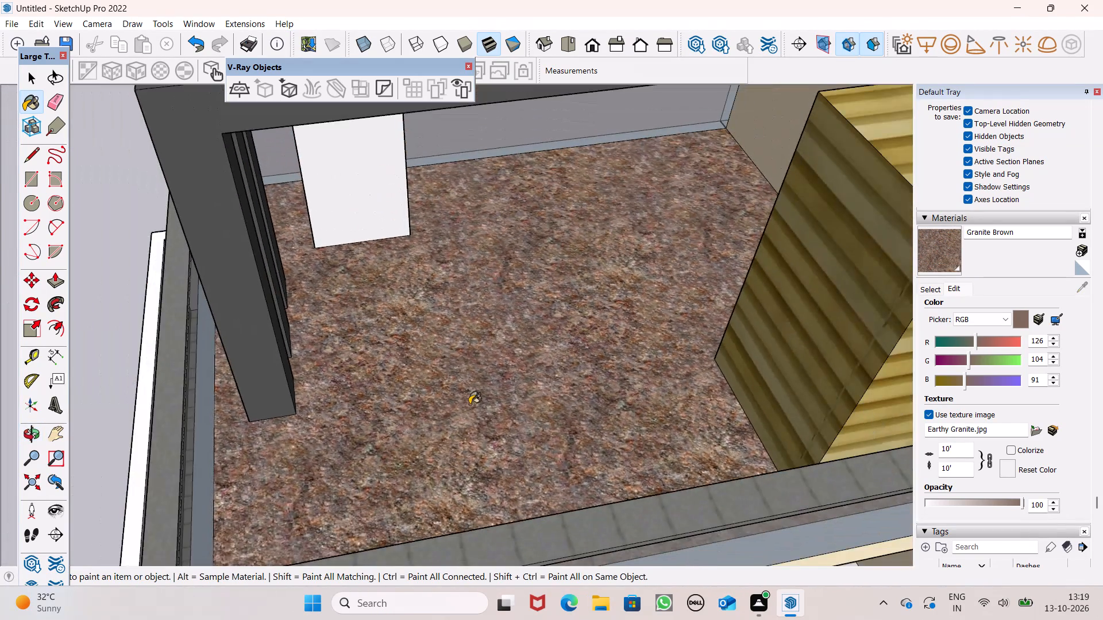
{"action": "scroll", "coordinate": [480, 387], "scroll_direction": "down", "scroll_amount": 2}
{"action": "scroll", "coordinate": [480, 403], "scroll_direction": "up", "scroll_amount": 1}
{"action": "scroll", "coordinate": [480, 409], "scroll_direction": "down", "scroll_amount": 20}
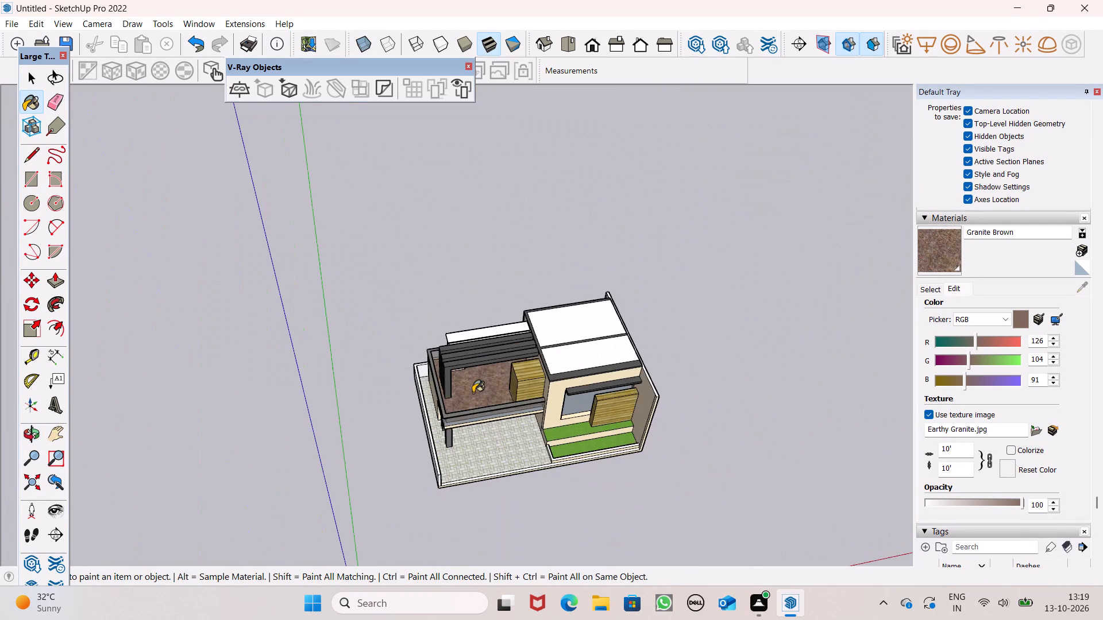
{"action": "scroll", "coordinate": [473, 393], "scroll_direction": "down", "scroll_amount": 4}
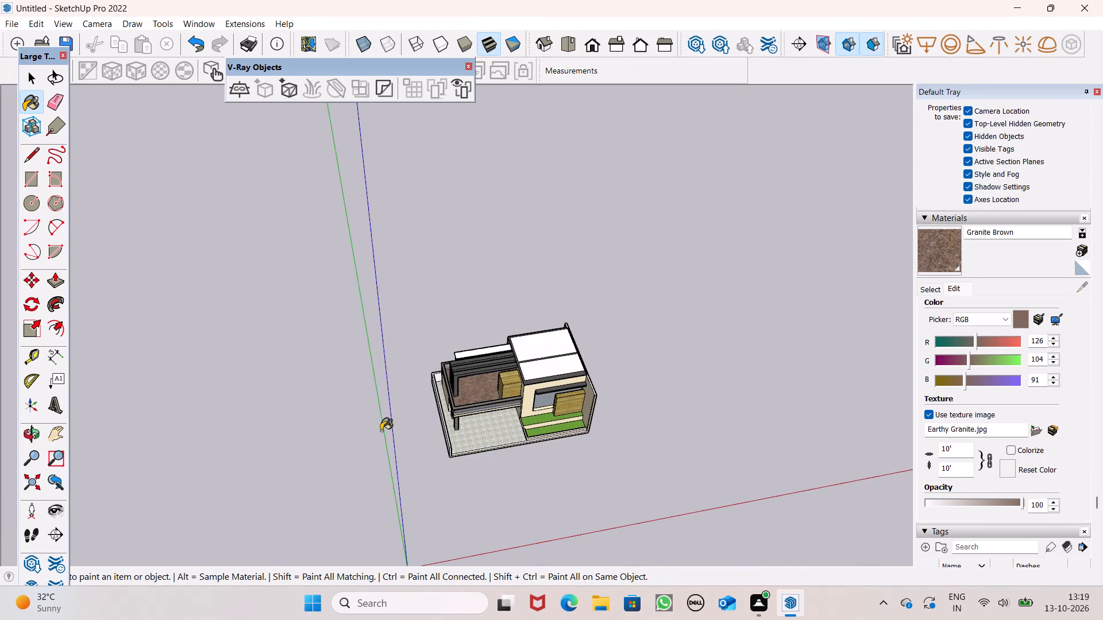
{"action": "scroll", "coordinate": [257, 486], "scroll_direction": "down", "scroll_amount": 3}
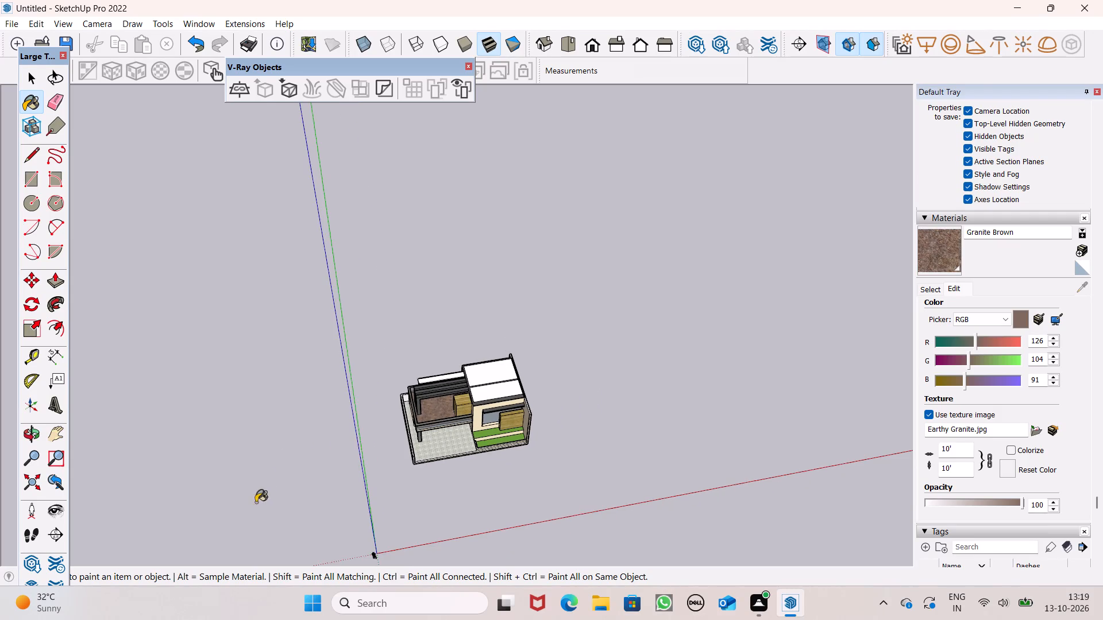
{"action": "scroll", "coordinate": [397, 498], "scroll_direction": "up", "scroll_amount": 5}
{"action": "scroll", "coordinate": [575, 456], "scroll_direction": "up", "scroll_amount": 6}
{"action": "scroll", "coordinate": [503, 435], "scroll_direction": "up", "scroll_amount": 5}
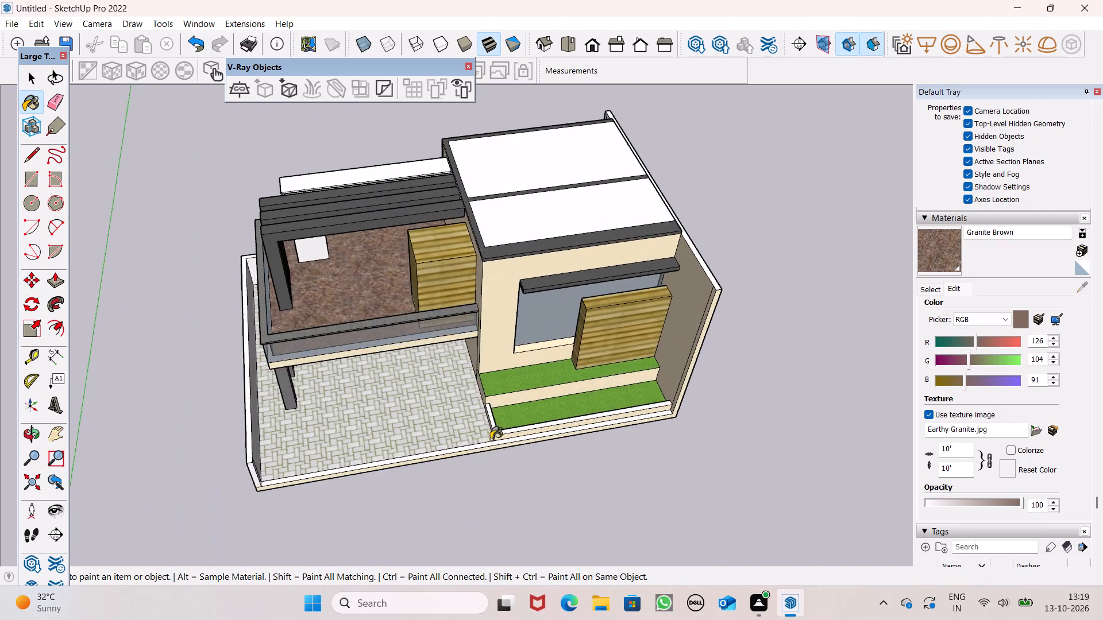
{"action": "middle_click_drag", "start_coordinate": [491, 426], "coordinate": [461, 313]}
{"action": "scroll", "coordinate": [448, 359], "scroll_direction": "up", "scroll_amount": 8}
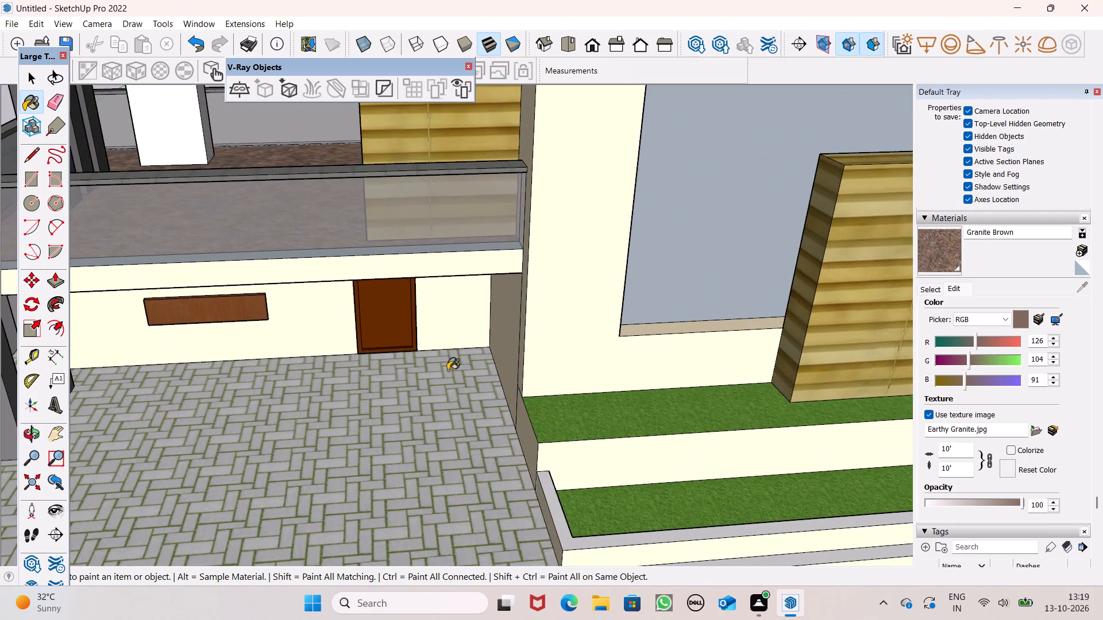
{"action": "scroll", "coordinate": [448, 370], "scroll_direction": "down", "scroll_amount": 7}
{"action": "middle_click_drag", "start_coordinate": [437, 400], "coordinate": [481, 279]}
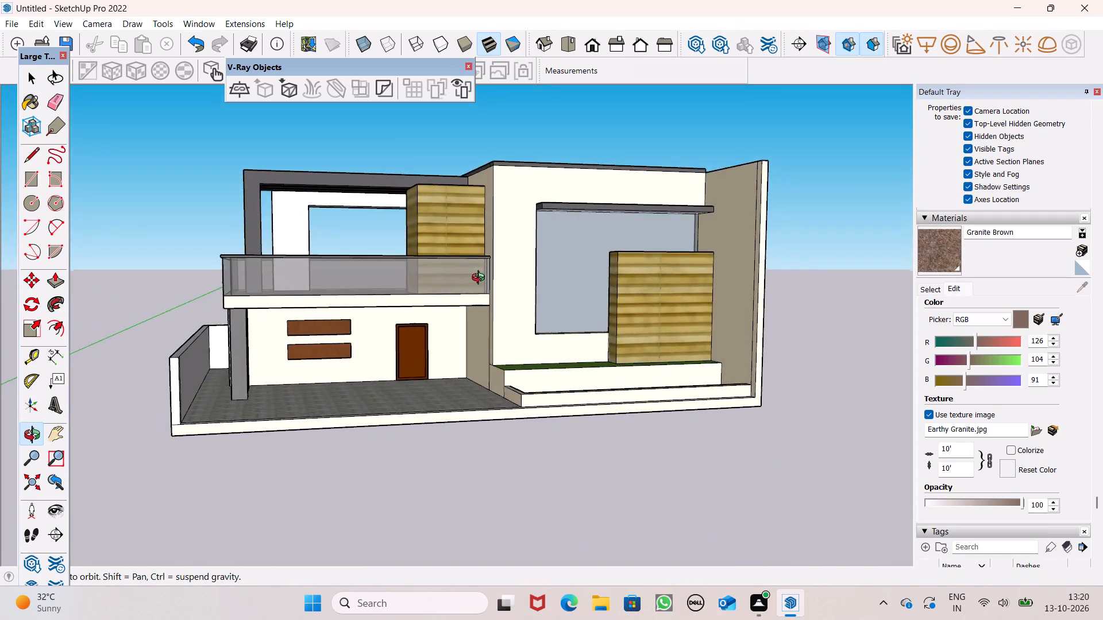
{"action": "middle_click_drag", "start_coordinate": [481, 279], "coordinate": [401, 359]}
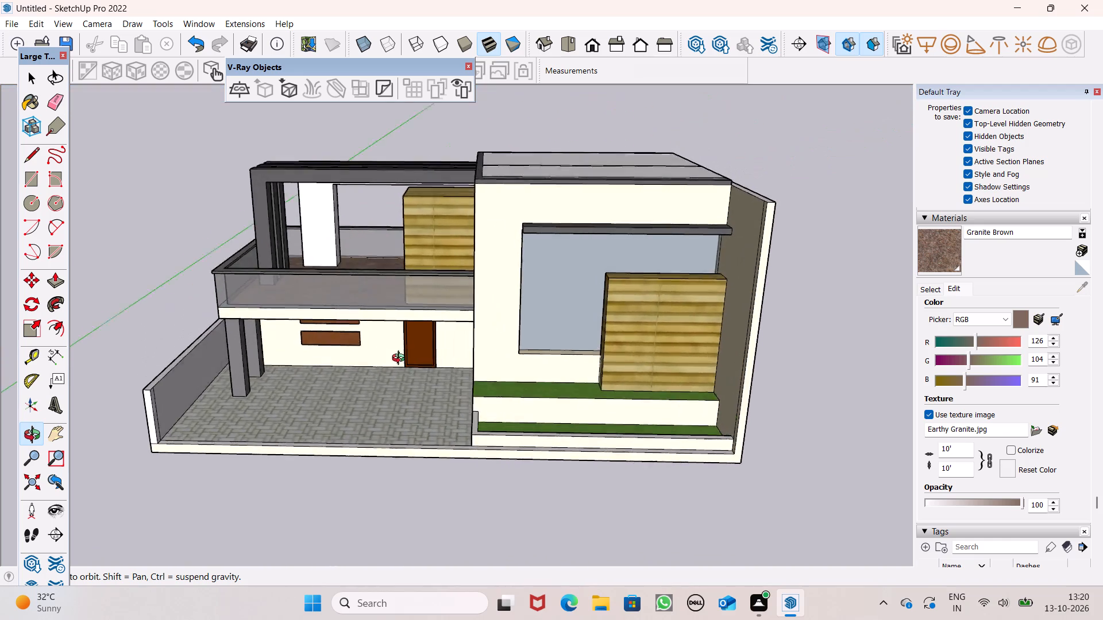
{"action": "middle_click_drag", "start_coordinate": [401, 359], "coordinate": [500, 381]}
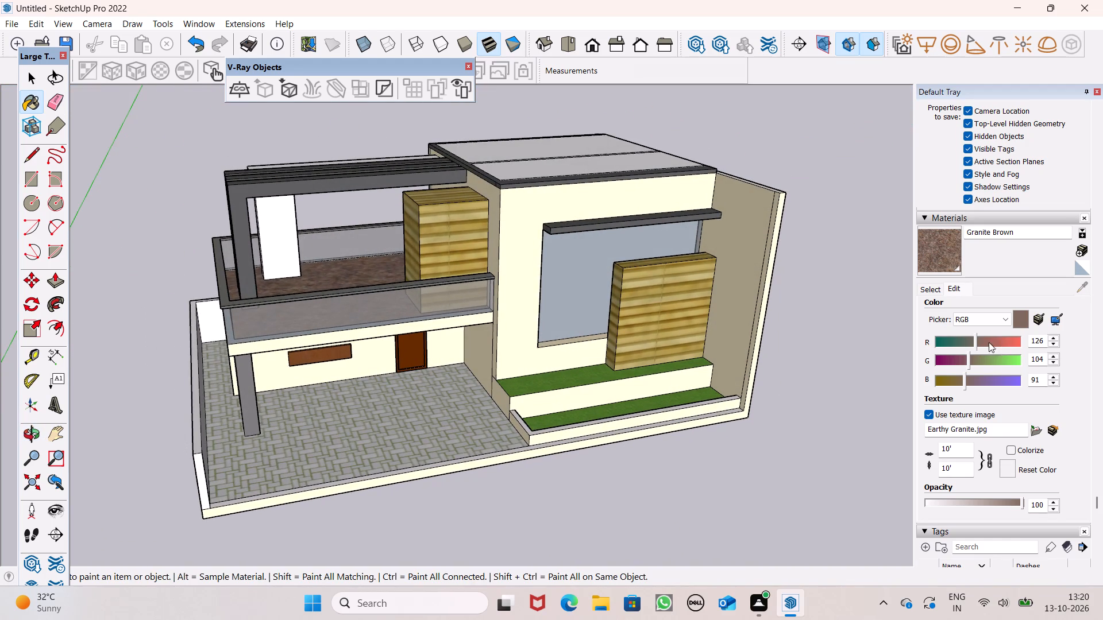
Paint the outer face of the low boundary wall and the slab edge beneath it with Color E01 from the Colors collection.
{"action": "left_click", "coordinate": [934, 289]}
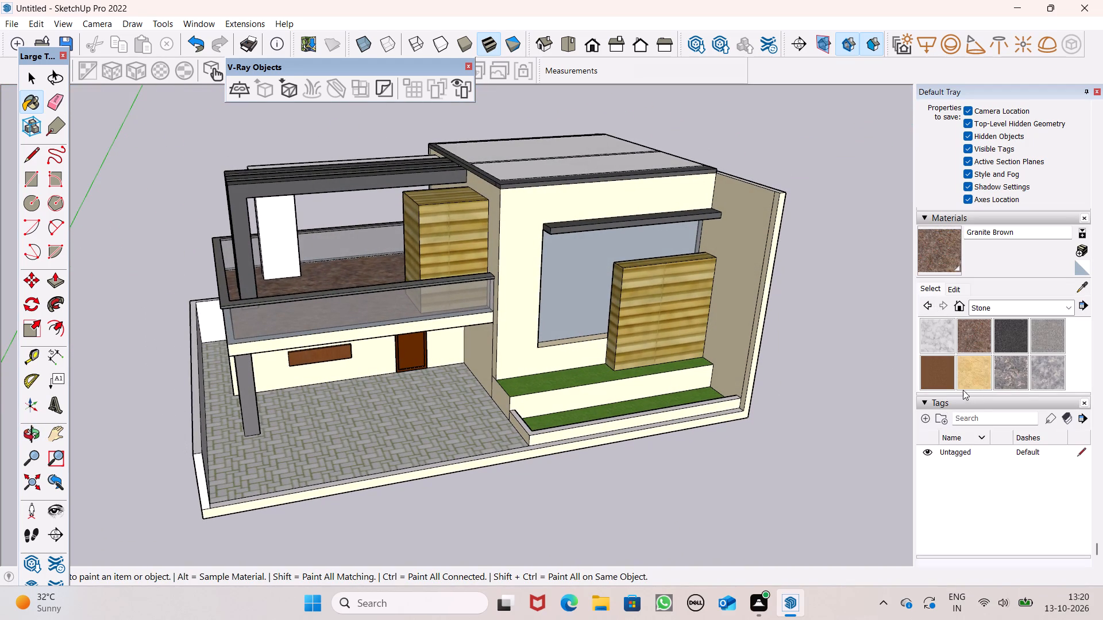
{"action": "left_click", "coordinate": [993, 307]}
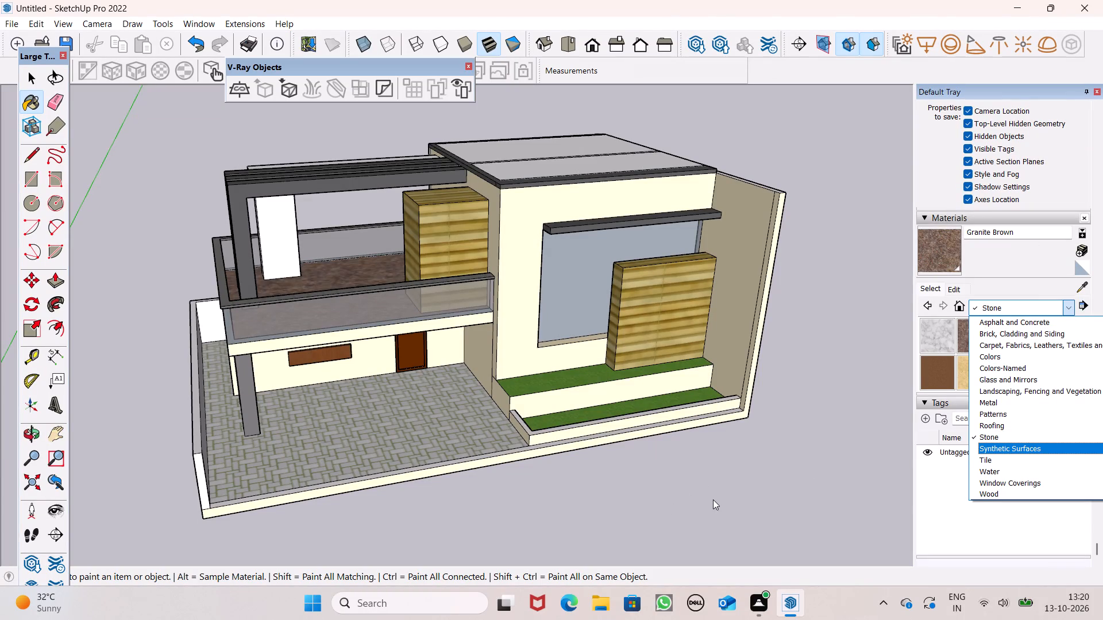
{"action": "left_click", "coordinate": [1015, 356]}
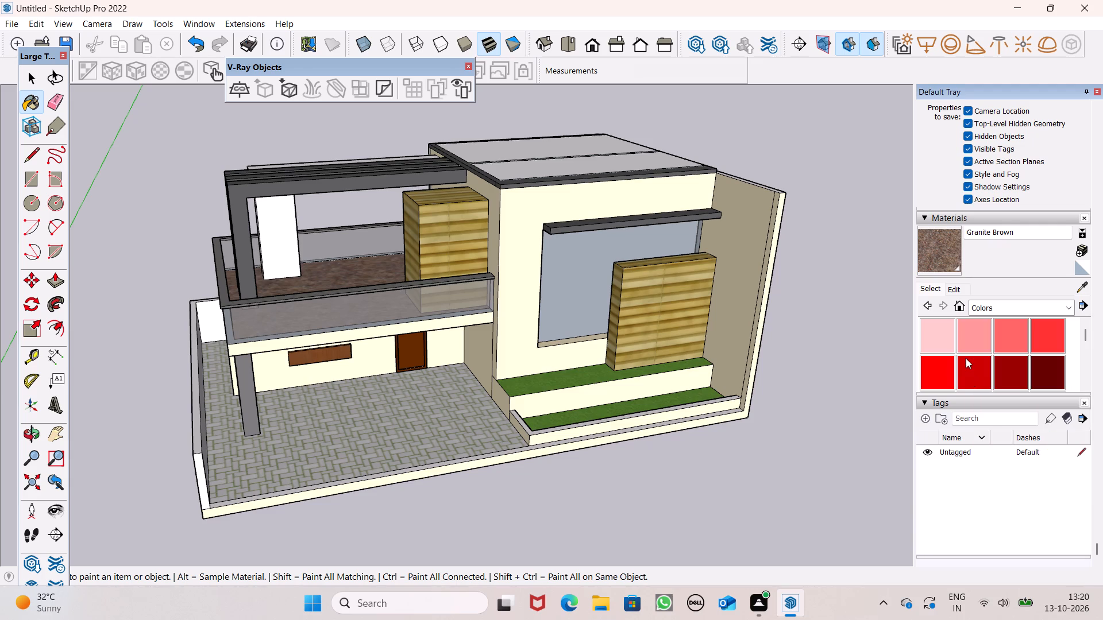
{"action": "scroll", "coordinate": [985, 373], "scroll_direction": "down", "scroll_amount": 2}
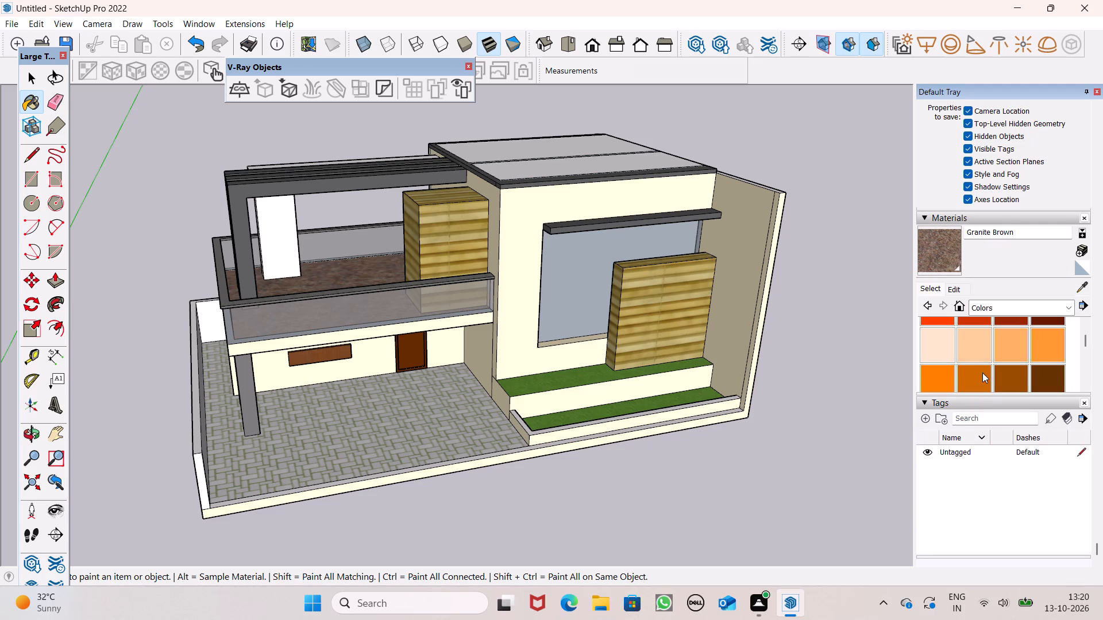
{"action": "scroll", "coordinate": [951, 369], "scroll_direction": "down", "scroll_amount": 5}
{"action": "scroll", "coordinate": [943, 365], "scroll_direction": "up", "scroll_amount": 3}
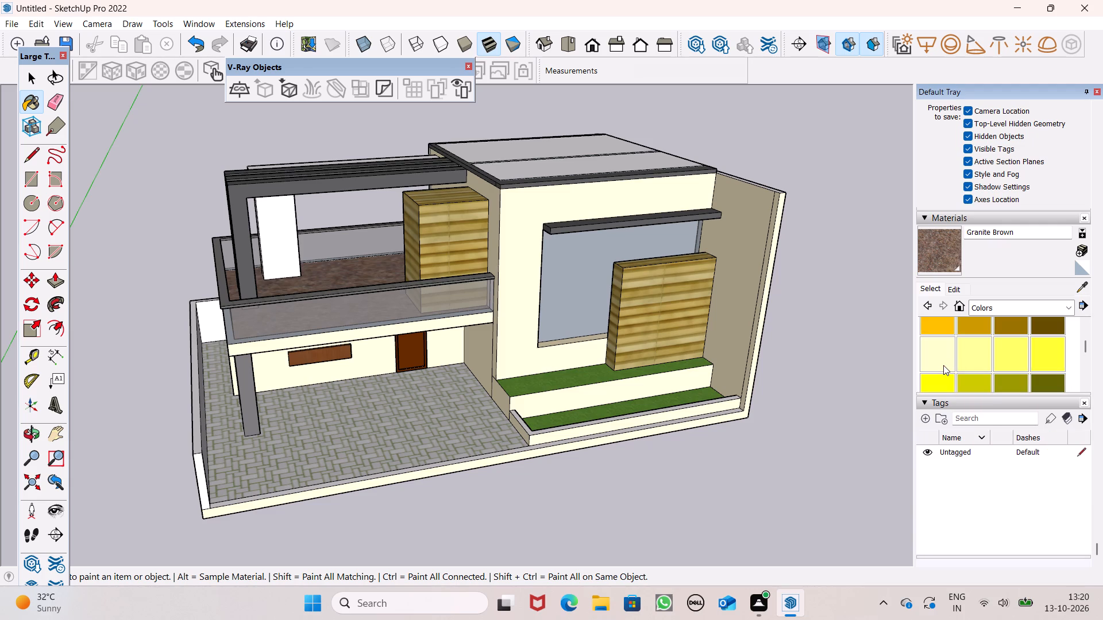
{"action": "left_click", "coordinate": [933, 360]}
{"action": "middle_click_drag", "start_coordinate": [364, 379], "coordinate": [619, 266]}
{"action": "scroll", "coordinate": [453, 410], "scroll_direction": "up", "scroll_amount": 5}
{"action": "left_click", "coordinate": [478, 388]}
{"action": "scroll", "coordinate": [534, 459], "scroll_direction": "down", "scroll_amount": 1}
{"action": "scroll", "coordinate": [534, 459], "scroll_direction": "up", "scroll_amount": 3}
{"action": "left_click", "coordinate": [536, 460]}
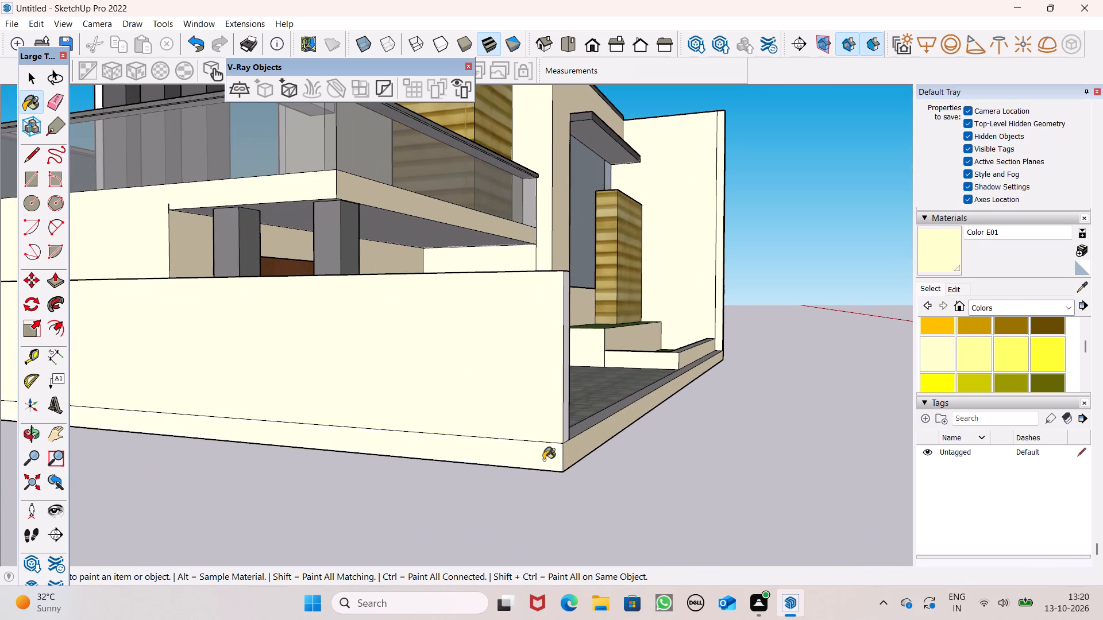
Paint the low boundary wall's inner face, the narrow strip beside it and its front end with Color E01.
{"action": "scroll", "coordinate": [566, 447], "scroll_direction": "up", "scroll_amount": 1}
{"action": "middle_click_drag", "start_coordinate": [566, 447], "coordinate": [45, 505]}
{"action": "scroll", "coordinate": [221, 354], "scroll_direction": "up", "scroll_amount": 1}
{"action": "scroll", "coordinate": [222, 353], "scroll_direction": "down", "scroll_amount": 1}
{"action": "scroll", "coordinate": [222, 353], "scroll_direction": "up", "scroll_amount": 3}
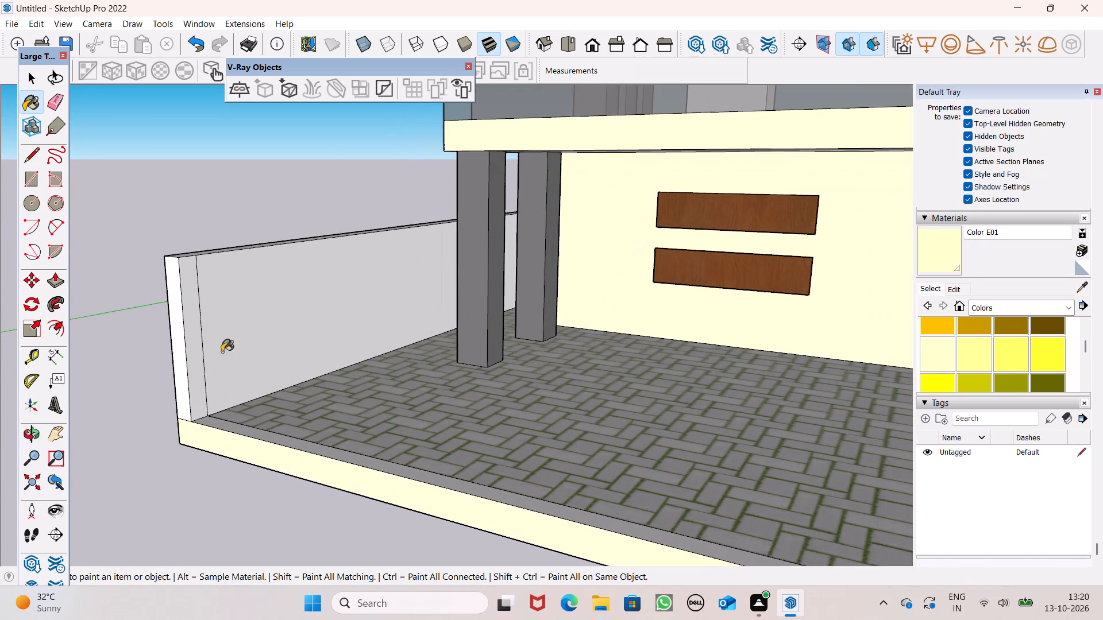
{"action": "left_click", "coordinate": [219, 351]}
{"action": "left_click", "coordinate": [190, 359]}
{"action": "left_click", "coordinate": [175, 362]}
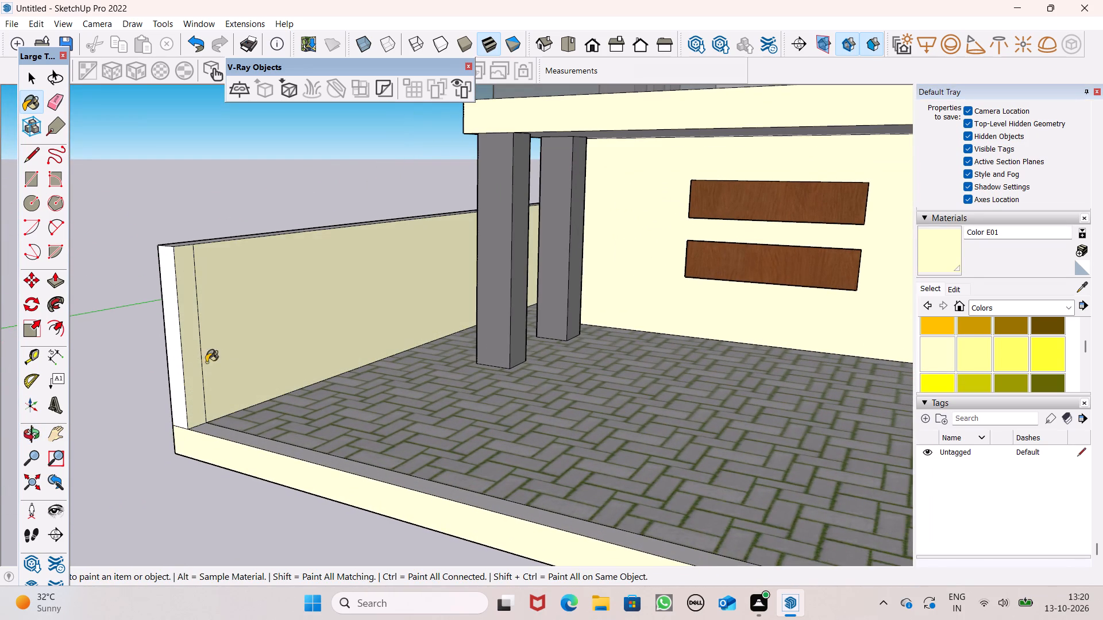
{"action": "scroll", "coordinate": [294, 358], "scroll_direction": "down", "scroll_amount": 5}
{"action": "middle_click_drag", "start_coordinate": [298, 381], "coordinate": [646, 379]}
{"action": "scroll", "coordinate": [646, 379], "scroll_direction": "up", "scroll_amount": 1}
{"action": "scroll", "coordinate": [646, 379], "scroll_direction": "down", "scroll_amount": 2}
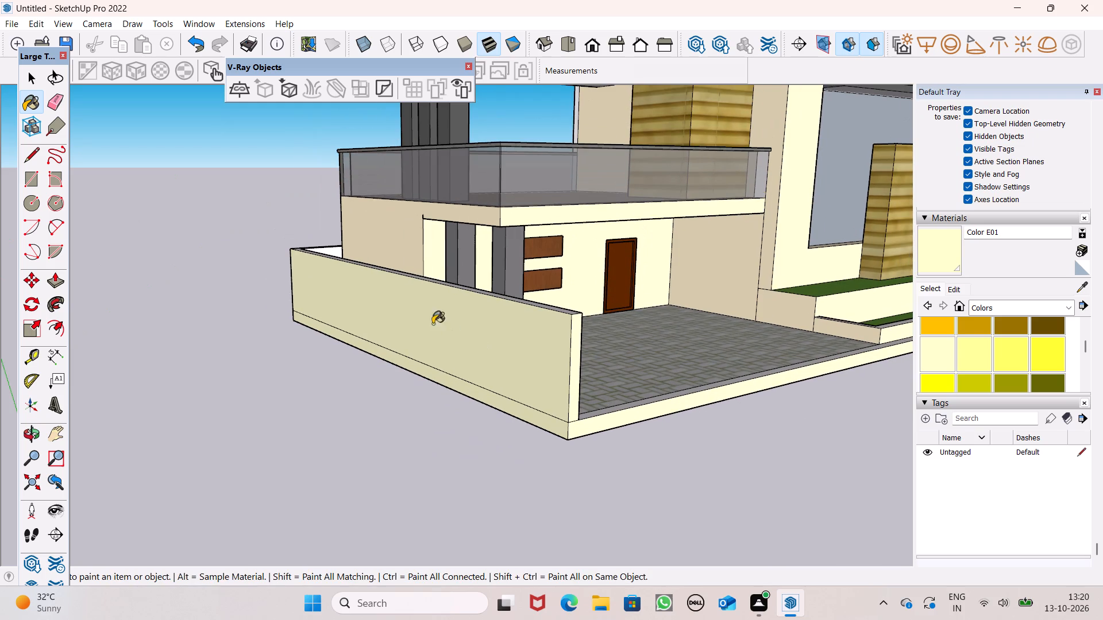
Paint the low boundary wall's top, outer side face, slab edge beneath and inner face around the far corner with Color E01.
{"action": "scroll", "coordinate": [118, 185], "scroll_direction": "down", "scroll_amount": 1}
{"action": "scroll", "coordinate": [118, 185], "scroll_direction": "up", "scroll_amount": 3}
{"action": "middle_click_drag", "start_coordinate": [163, 215], "coordinate": [752, 464]}
{"action": "scroll", "coordinate": [164, 216], "scroll_direction": "up", "scroll_amount": 1}
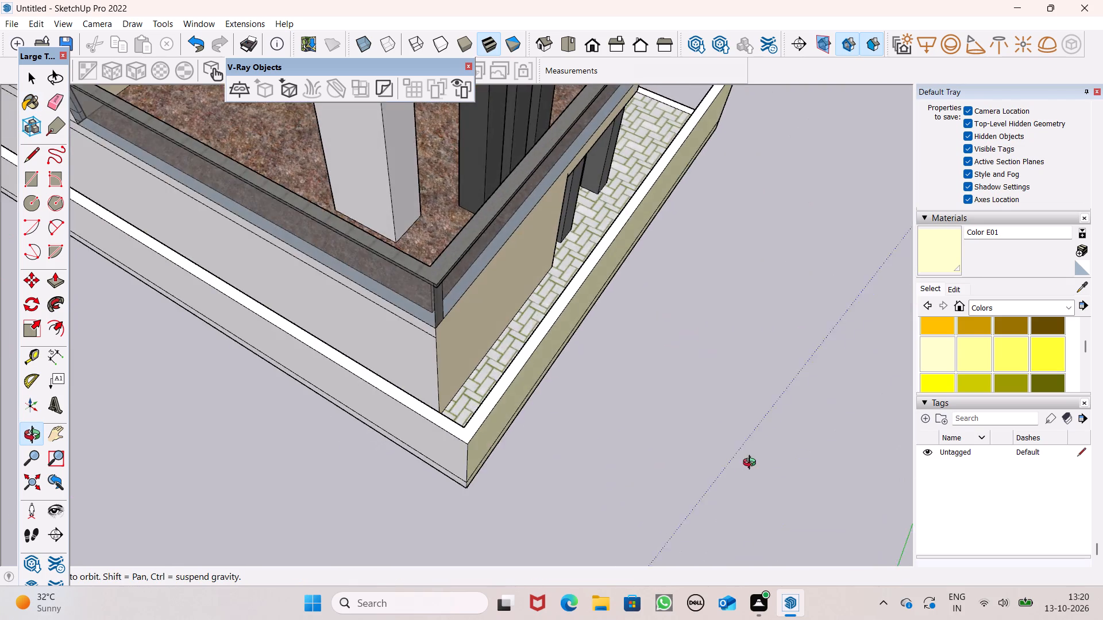
{"action": "middle_click_drag", "start_coordinate": [752, 464], "coordinate": [747, 456]}
{"action": "scroll", "coordinate": [306, 444], "scroll_direction": "up", "scroll_amount": 5}
{"action": "left_click", "coordinate": [528, 408]}
{"action": "left_click", "coordinate": [509, 437]}
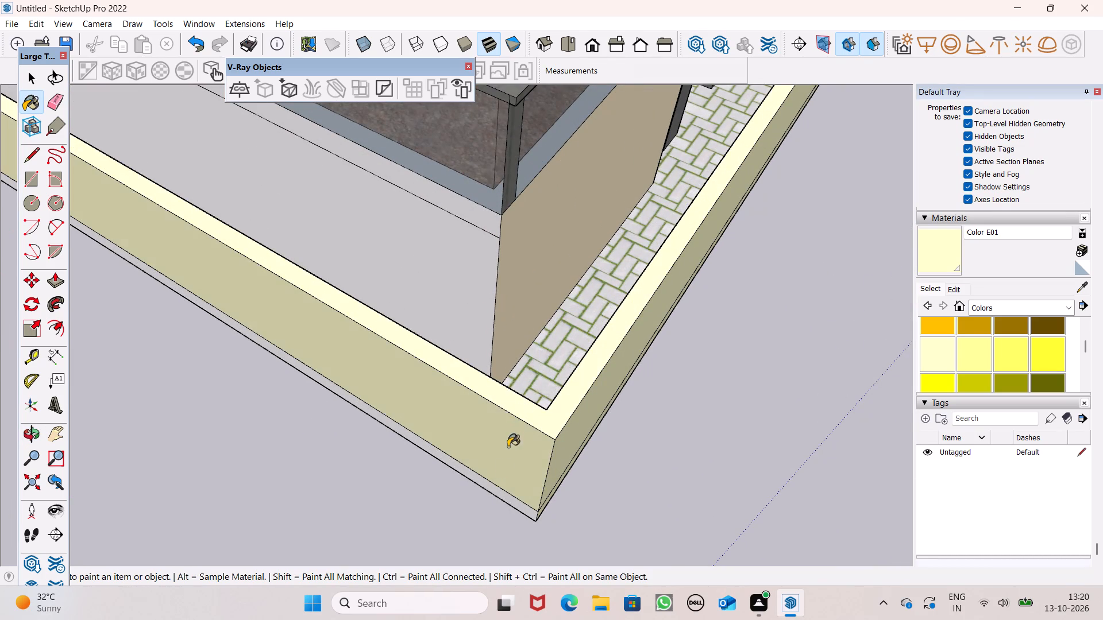
{"action": "middle_click_drag", "start_coordinate": [500, 482], "coordinate": [533, 417]}
{"action": "scroll", "coordinate": [533, 417], "scroll_direction": "up", "scroll_amount": 1}
{"action": "scroll", "coordinate": [548, 482], "scroll_direction": "up", "scroll_amount": 7}
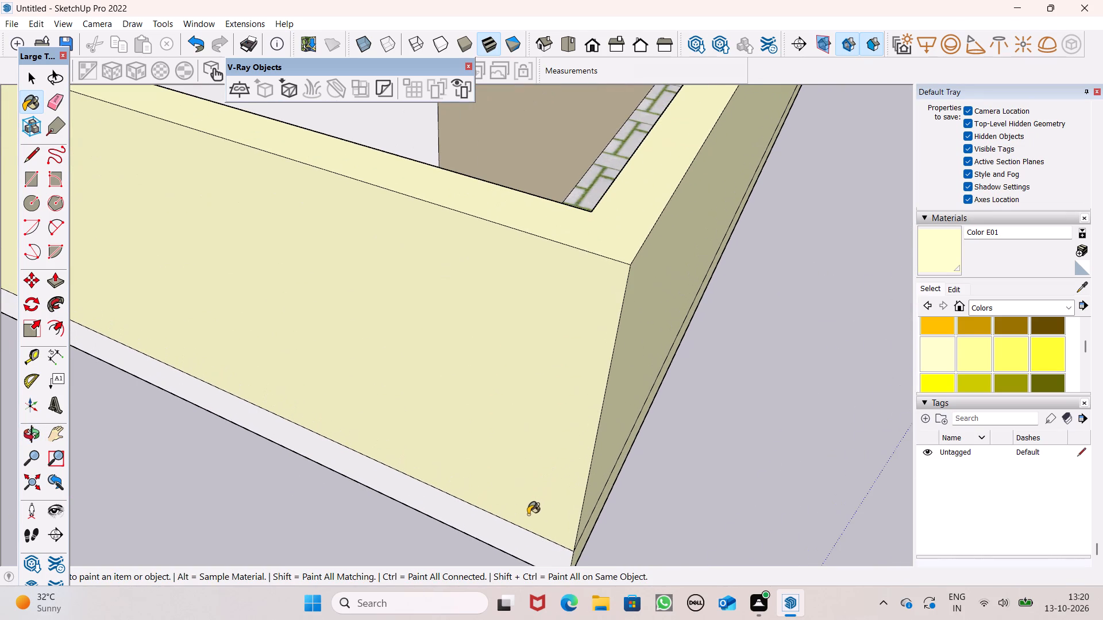
{"action": "left_click_drag", "start_coordinate": [511, 549], "coordinate": [519, 540]}
{"action": "scroll", "coordinate": [557, 418], "scroll_direction": "down", "scroll_amount": 1}
{"action": "scroll", "coordinate": [572, 425], "scroll_direction": "up", "scroll_amount": 1}
{"action": "middle_click_drag", "start_coordinate": [578, 433], "coordinate": [194, 535]}
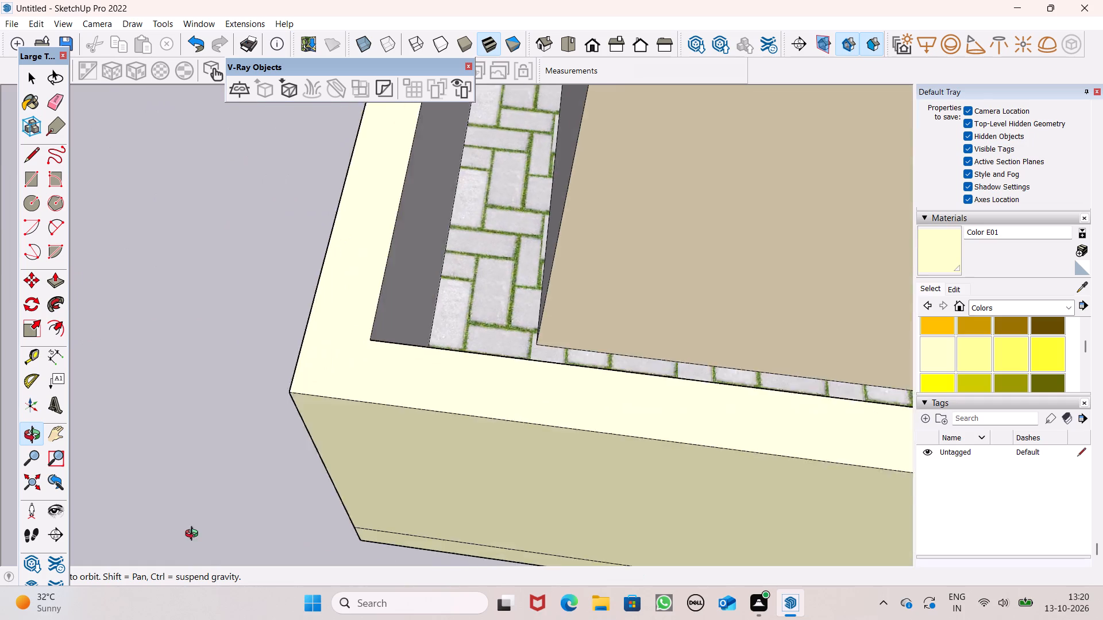
{"action": "middle_click_drag", "start_coordinate": [194, 535], "coordinate": [47, 578]}
{"action": "left_click", "coordinate": [358, 300]}
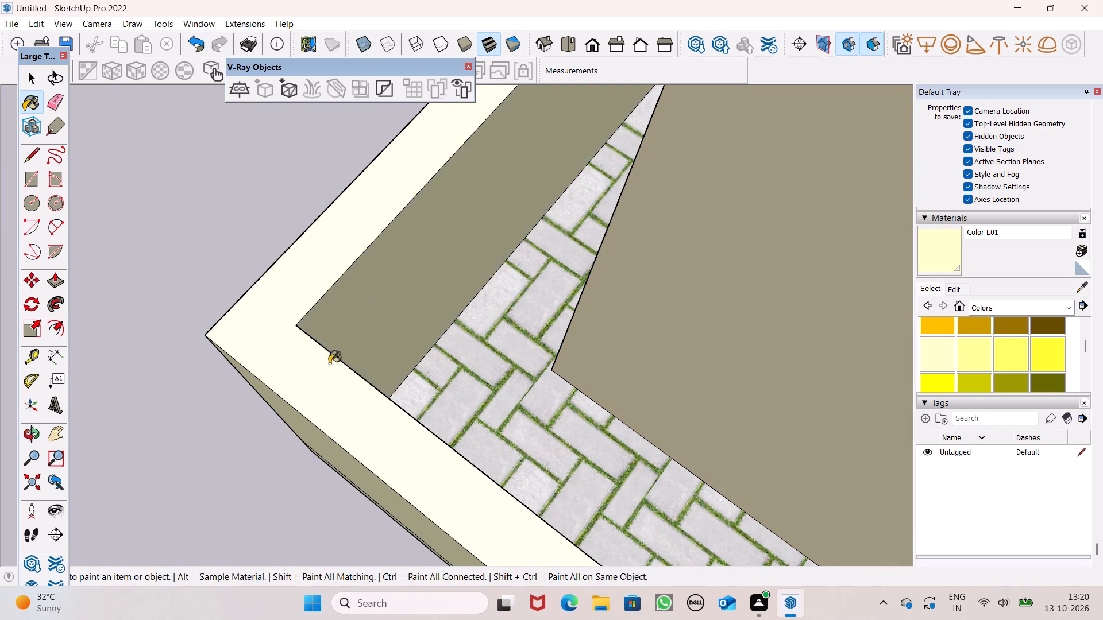
Paint the building's long side wall with Color E01, covering the ground floor, upper floor and the band between them.
{"action": "middle_click_drag", "start_coordinate": [333, 382], "coordinate": [1102, 241]}
{"action": "scroll", "coordinate": [371, 260], "scroll_direction": "down", "scroll_amount": 7}
{"action": "scroll", "coordinate": [485, 303], "scroll_direction": "down", "scroll_amount": 10}
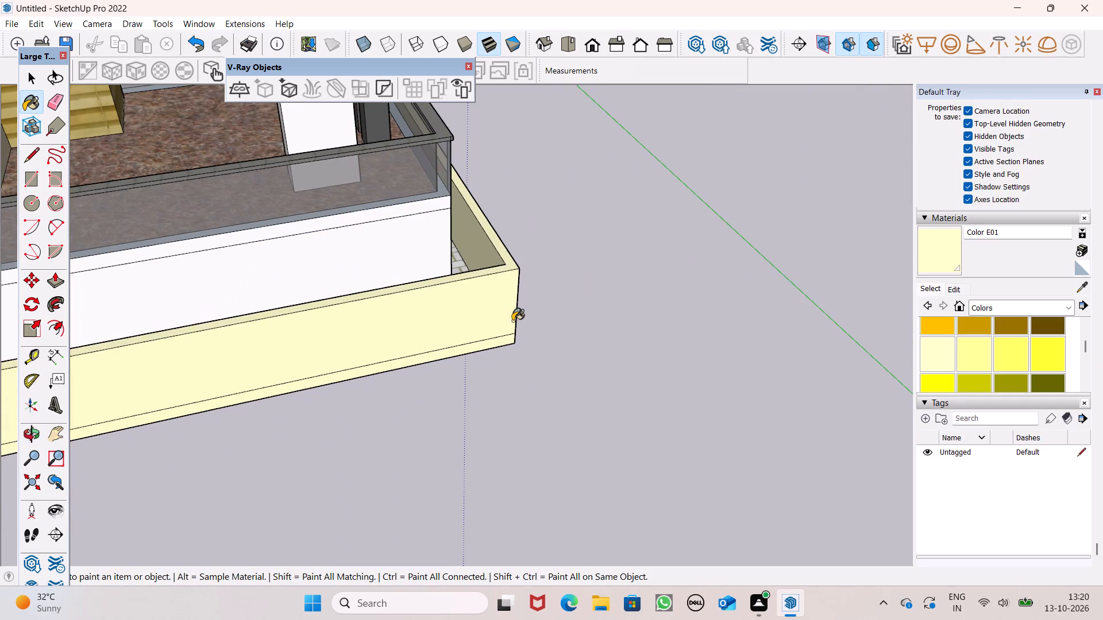
{"action": "scroll", "coordinate": [512, 320], "scroll_direction": "down", "scroll_amount": 12}
{"action": "scroll", "coordinate": [385, 356], "scroll_direction": "up", "scroll_amount": 1}
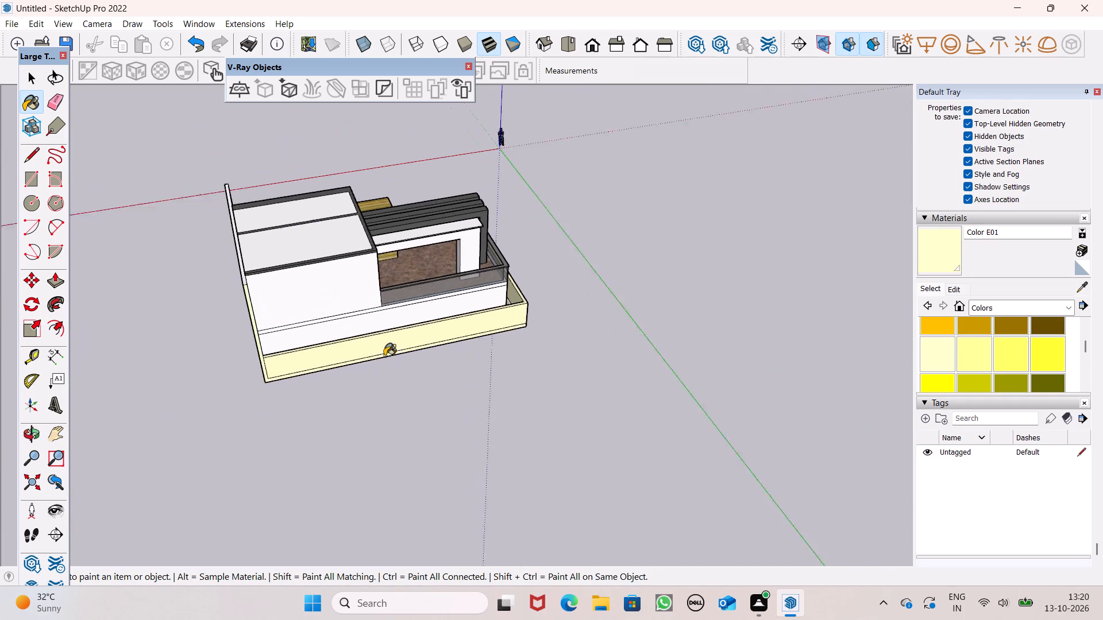
{"action": "scroll", "coordinate": [384, 356], "scroll_direction": "up", "scroll_amount": 5}
{"action": "scroll", "coordinate": [466, 270], "scroll_direction": "up", "scroll_amount": 3}
{"action": "left_click", "coordinate": [455, 299]}
{"action": "scroll", "coordinate": [286, 280], "scroll_direction": "up", "scroll_amount": 2}
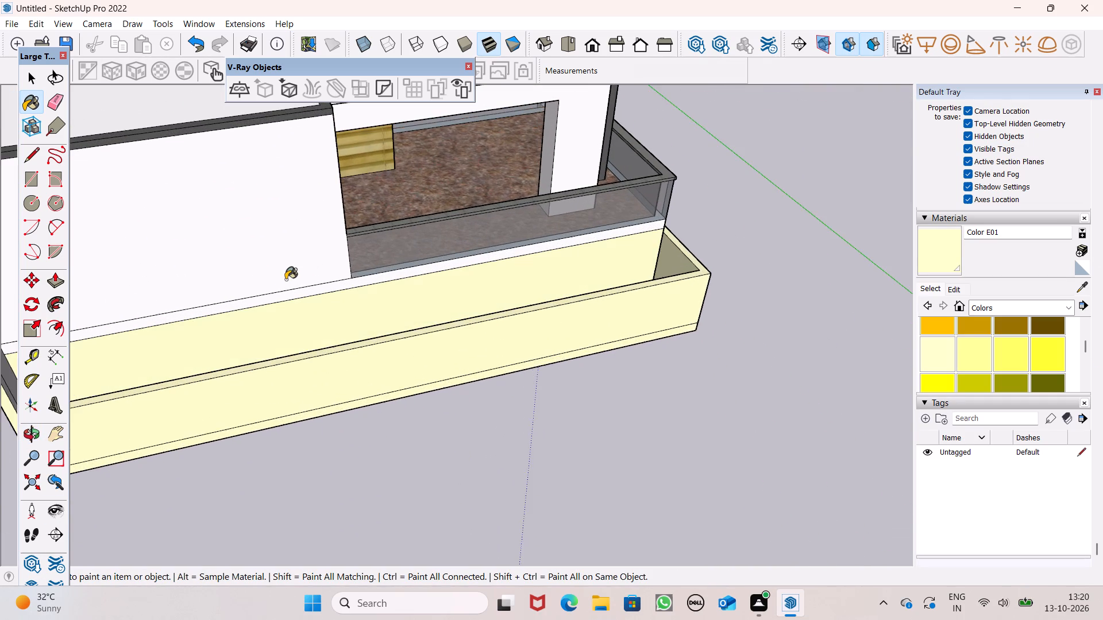
{"action": "left_click", "coordinate": [286, 280]}
{"action": "left_click", "coordinate": [315, 295]}
Paint the upper wall's narrow end beside the terrace and the tall end wall's inner face with Color E01.
{"action": "middle_click_drag", "start_coordinate": [621, 316], "coordinate": [157, 347]}
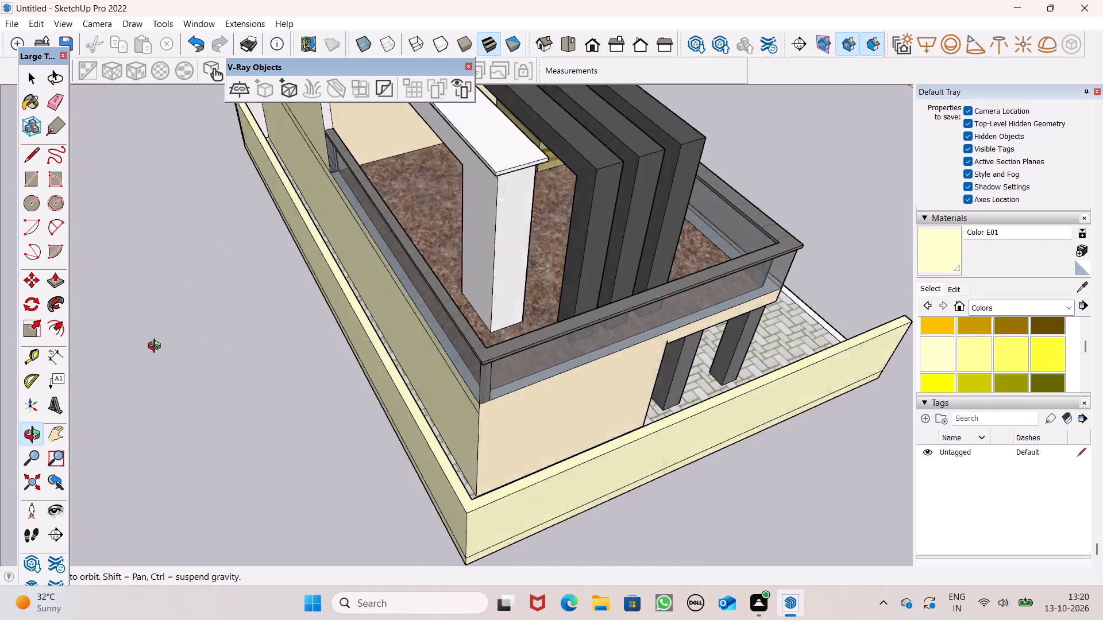
{"action": "middle_click_drag", "start_coordinate": [157, 347], "coordinate": [315, 489]}
{"action": "scroll", "coordinate": [13, 332], "scroll_direction": "up", "scroll_amount": 1}
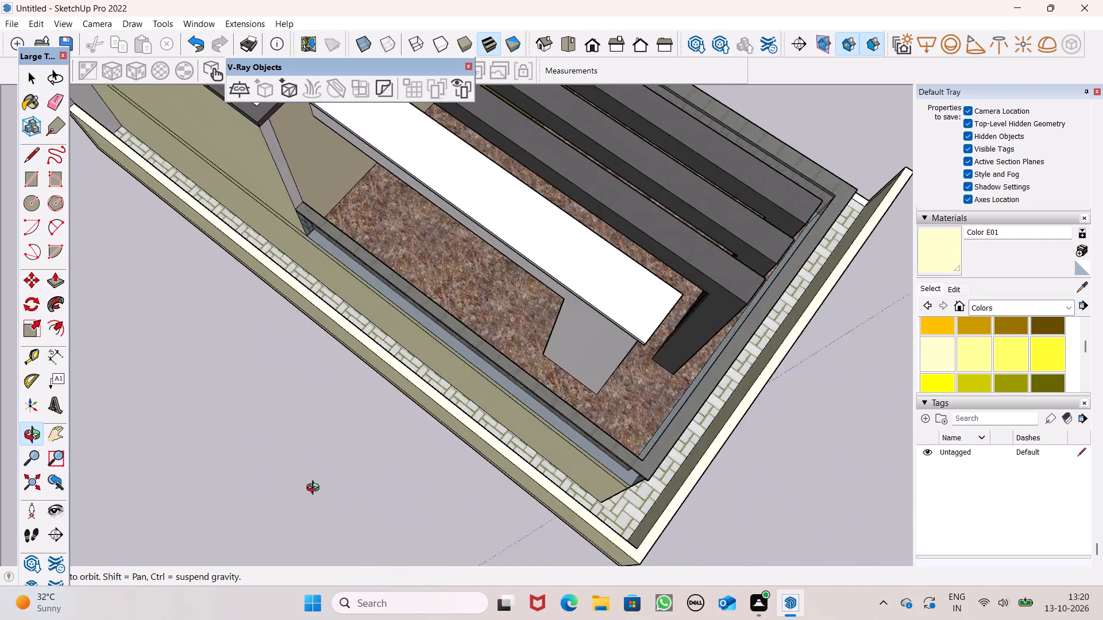
{"action": "middle_click_drag", "start_coordinate": [315, 489], "coordinate": [384, 508]}
{"action": "middle_click_drag", "start_coordinate": [385, 508], "coordinate": [19, 290]}
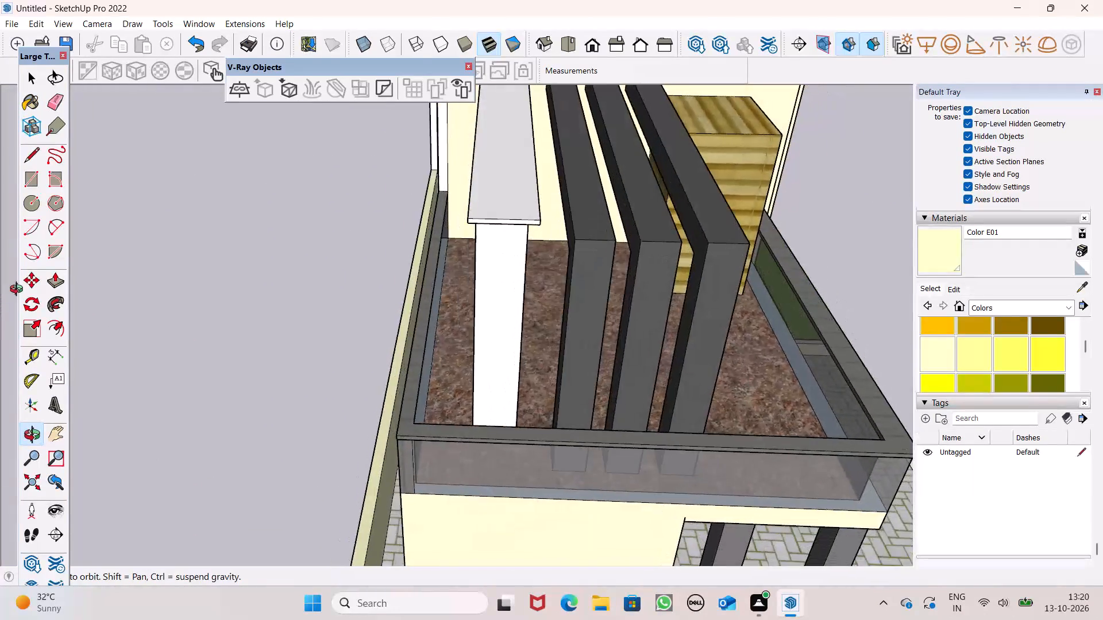
{"action": "middle_click_drag", "start_coordinate": [19, 290], "coordinate": [522, 384]}
{"action": "scroll", "coordinate": [576, 319], "scroll_direction": "down", "scroll_amount": 1}
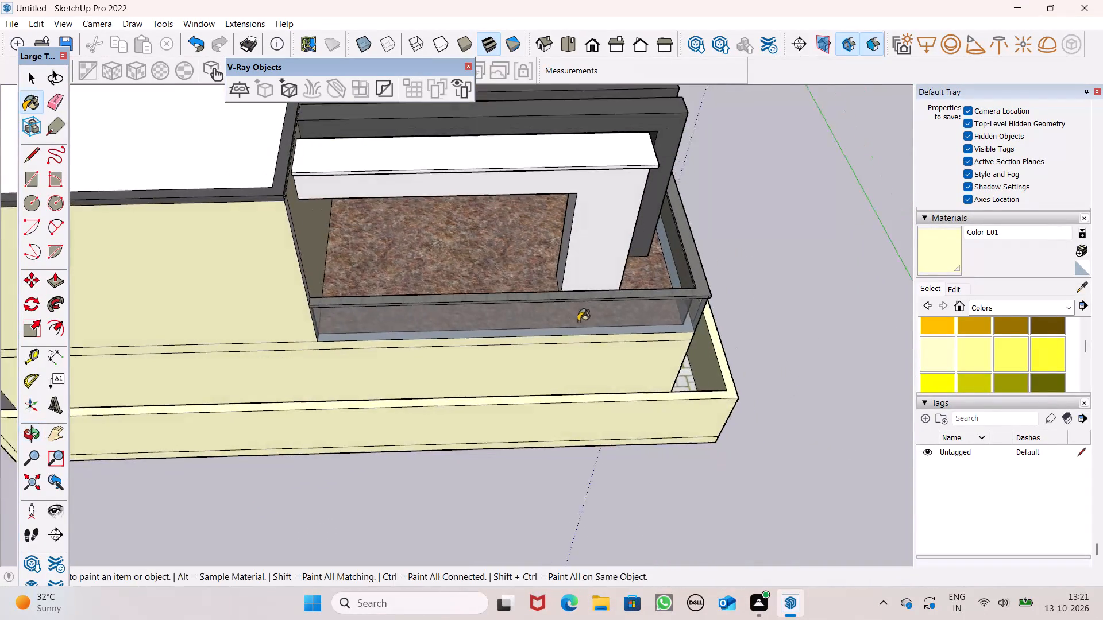
{"action": "scroll", "coordinate": [578, 321], "scroll_direction": "down", "scroll_amount": 1}
{"action": "scroll", "coordinate": [417, 261], "scroll_direction": "down", "scroll_amount": 4}
{"action": "scroll", "coordinate": [415, 263], "scroll_direction": "up", "scroll_amount": 1}
{"action": "middle_click_drag", "start_coordinate": [415, 263], "coordinate": [210, 162]}
{"action": "scroll", "coordinate": [211, 160], "scroll_direction": "up", "scroll_amount": 1}
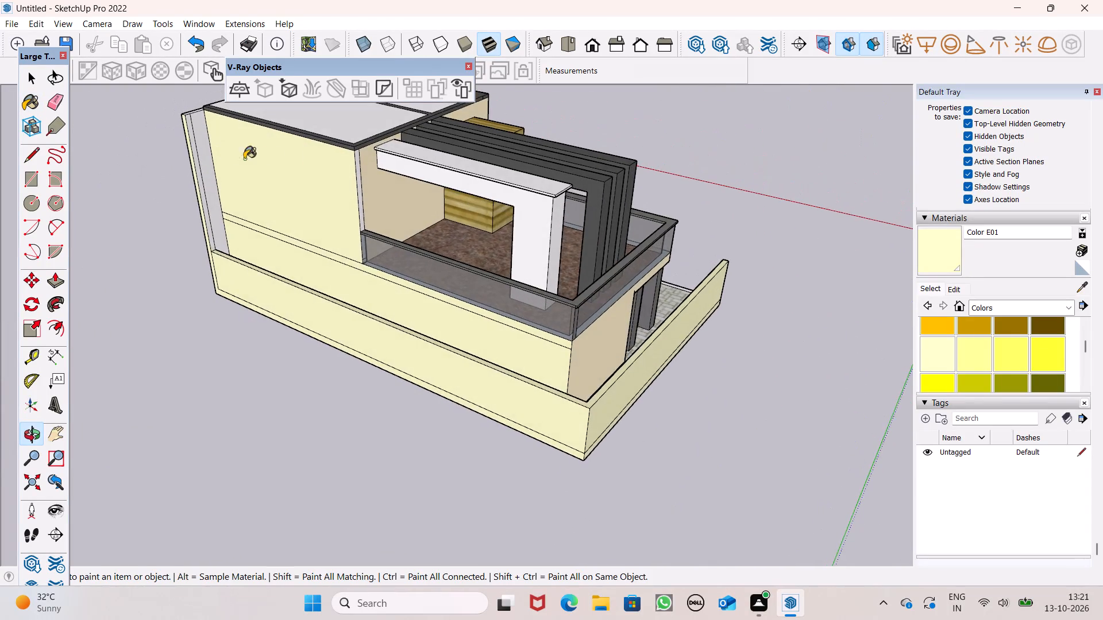
{"action": "scroll", "coordinate": [353, 185], "scroll_direction": "up", "scroll_amount": 6}
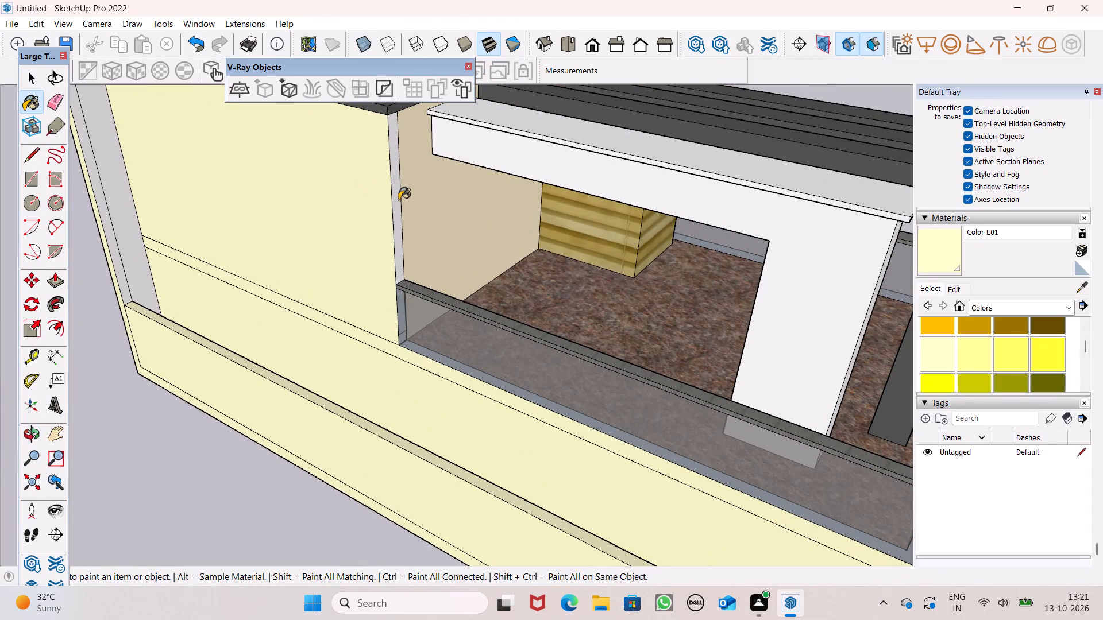
{"action": "left_click", "coordinate": [399, 200]}
{"action": "scroll", "coordinate": [325, 237], "scroll_direction": "down", "scroll_amount": 1}
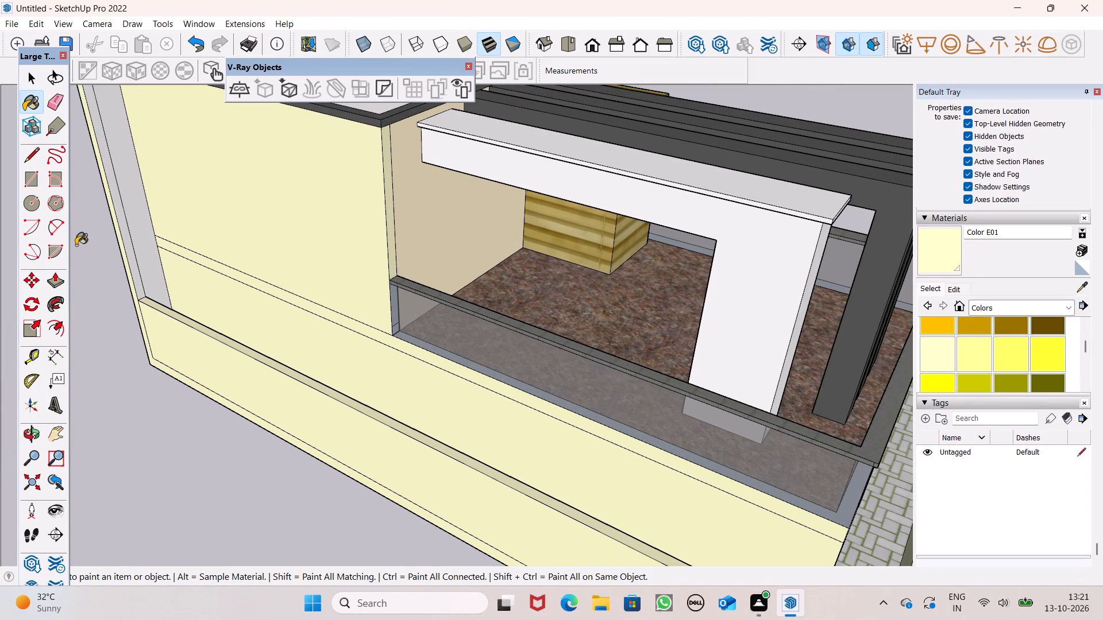
{"action": "scroll", "coordinate": [76, 245], "scroll_direction": "up", "scroll_amount": 6}
{"action": "left_click", "coordinate": [170, 207]}
{"action": "left_click", "coordinate": [154, 216]}
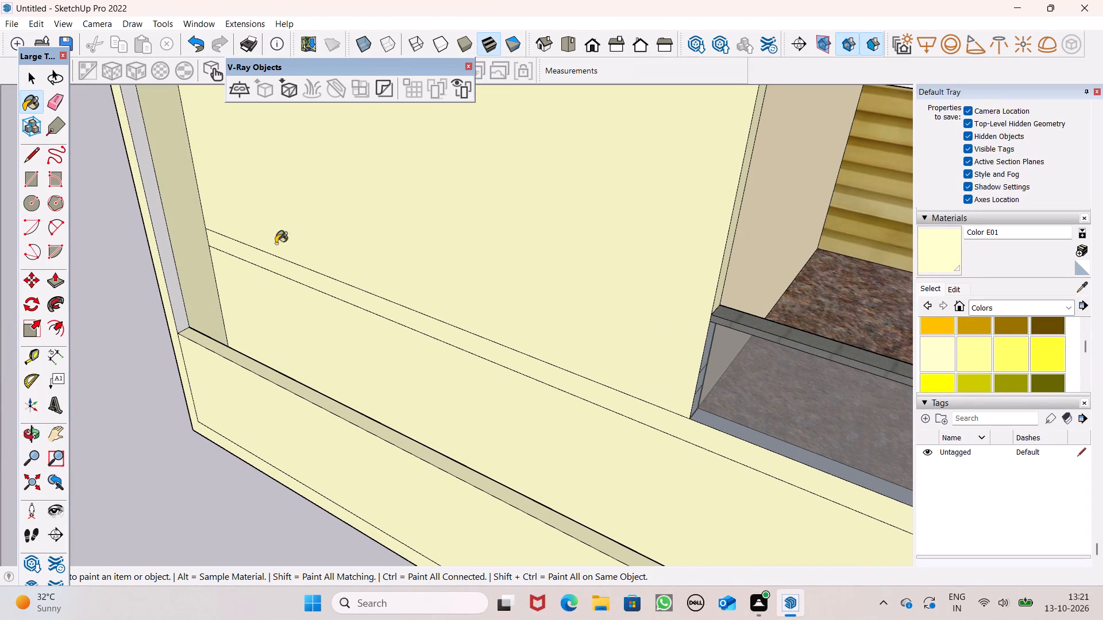
Paint the tall end wall's large outer face and its top face with Color E01.
{"action": "scroll", "coordinate": [283, 270], "scroll_direction": "down", "scroll_amount": 11}
{"action": "scroll", "coordinate": [295, 336], "scroll_direction": "up", "scroll_amount": 1}
{"action": "middle_click_drag", "start_coordinate": [298, 332], "coordinate": [836, 338]}
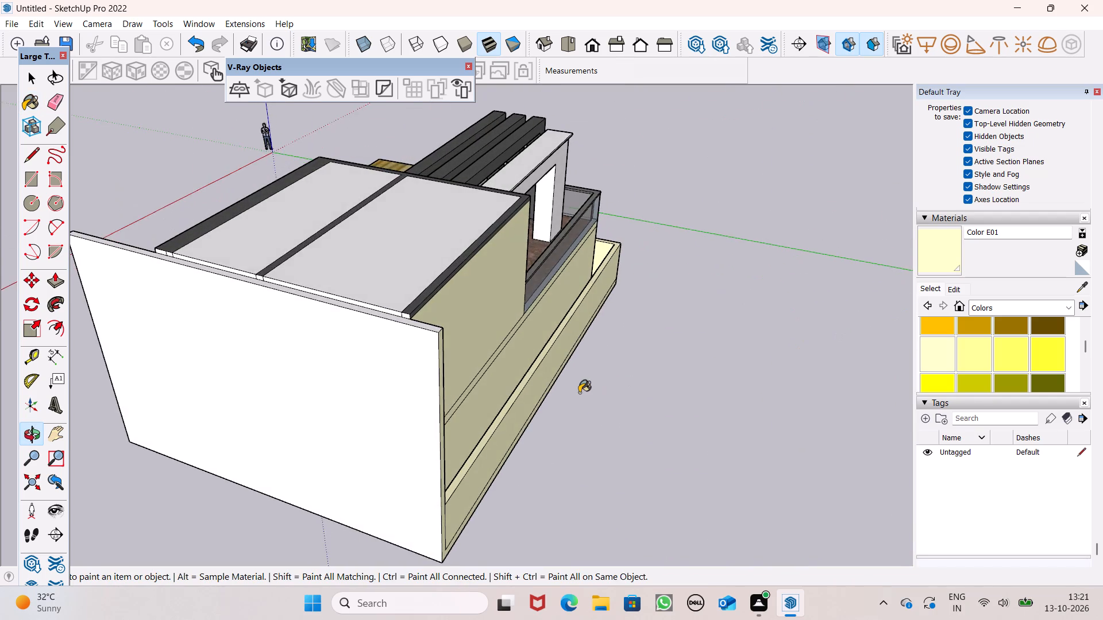
{"action": "scroll", "coordinate": [576, 393], "scroll_direction": "up", "scroll_amount": 1}
{"action": "left_click", "coordinate": [378, 439]}
{"action": "middle_click_drag", "start_coordinate": [406, 386], "coordinate": [531, 471]}
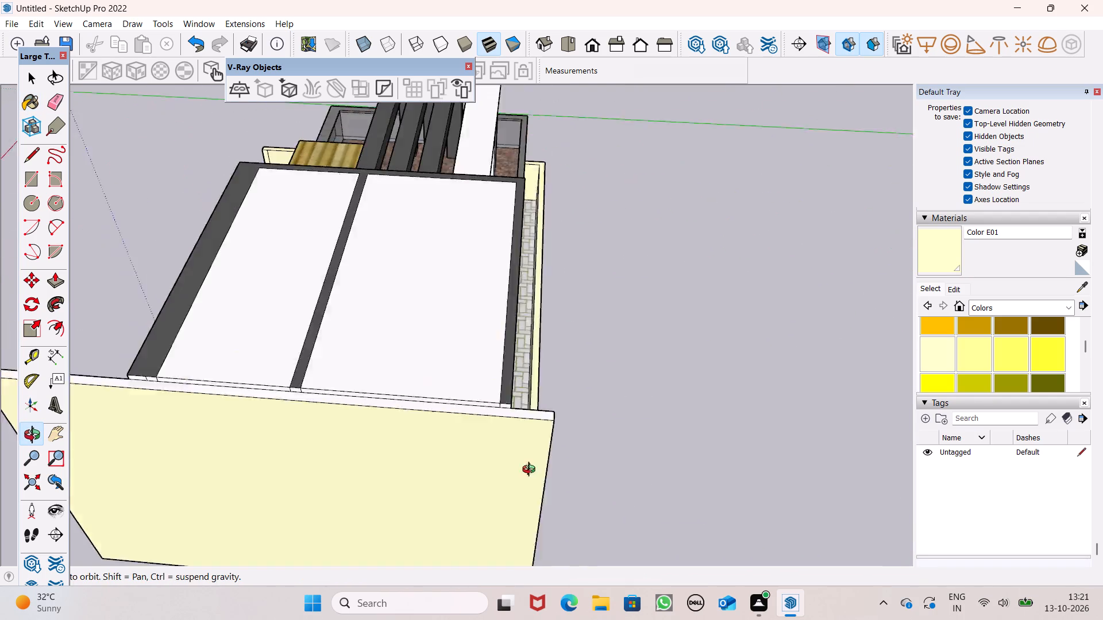
{"action": "middle_click_drag", "start_coordinate": [531, 471], "coordinate": [596, 545]}
{"action": "scroll", "coordinate": [595, 520], "scroll_direction": "up", "scroll_amount": 5}
{"action": "left_click", "coordinate": [589, 493]}
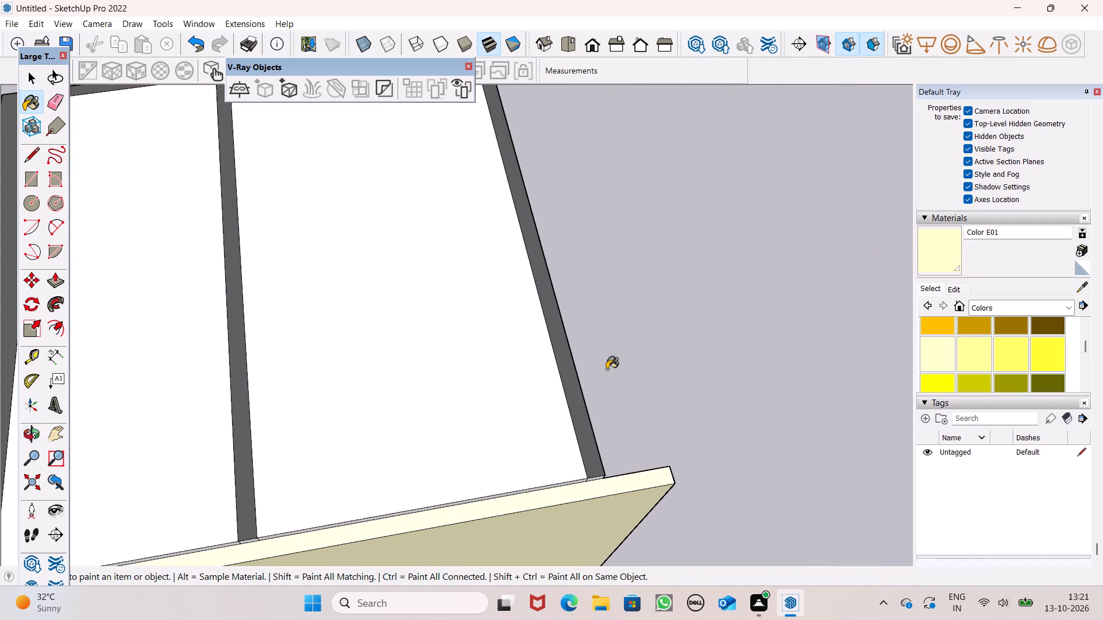
Push/Pull the tall end wall's top face up 5 7/16" to the level of the roof.
{"action": "scroll", "coordinate": [626, 395], "scroll_direction": "down", "scroll_amount": 6}
{"action": "scroll", "coordinate": [662, 456], "scroll_direction": "up", "scroll_amount": 1}
{"action": "middle_click_drag", "start_coordinate": [666, 475], "coordinate": [889, 262]}
{"action": "scroll", "coordinate": [528, 444], "scroll_direction": "up", "scroll_amount": 1}
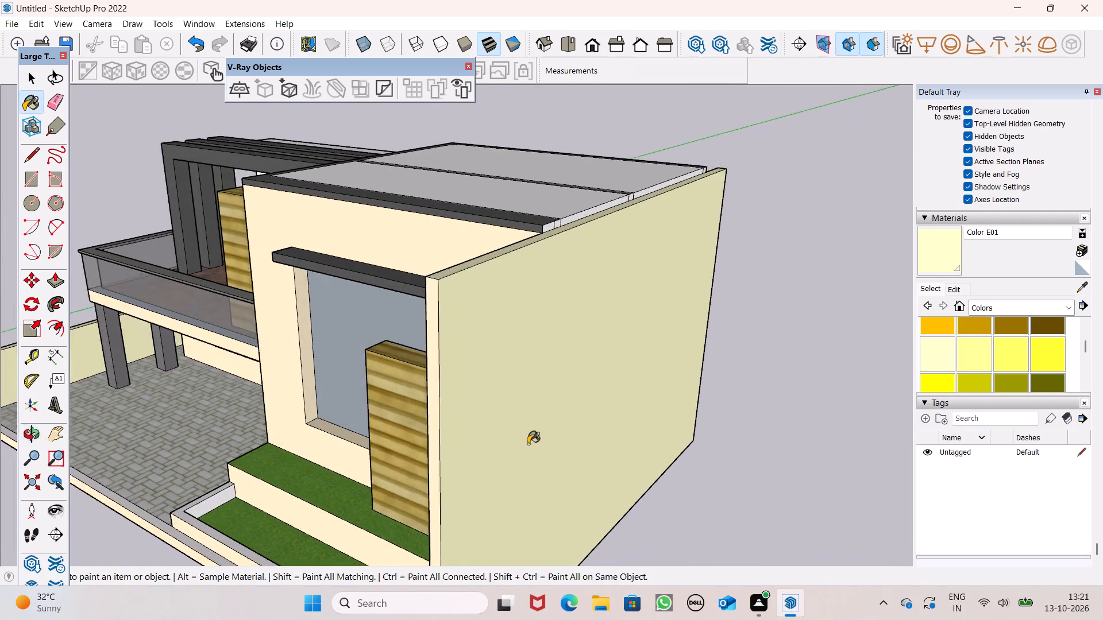
{"action": "middle_click_drag", "start_coordinate": [532, 444], "coordinate": [760, 387]}
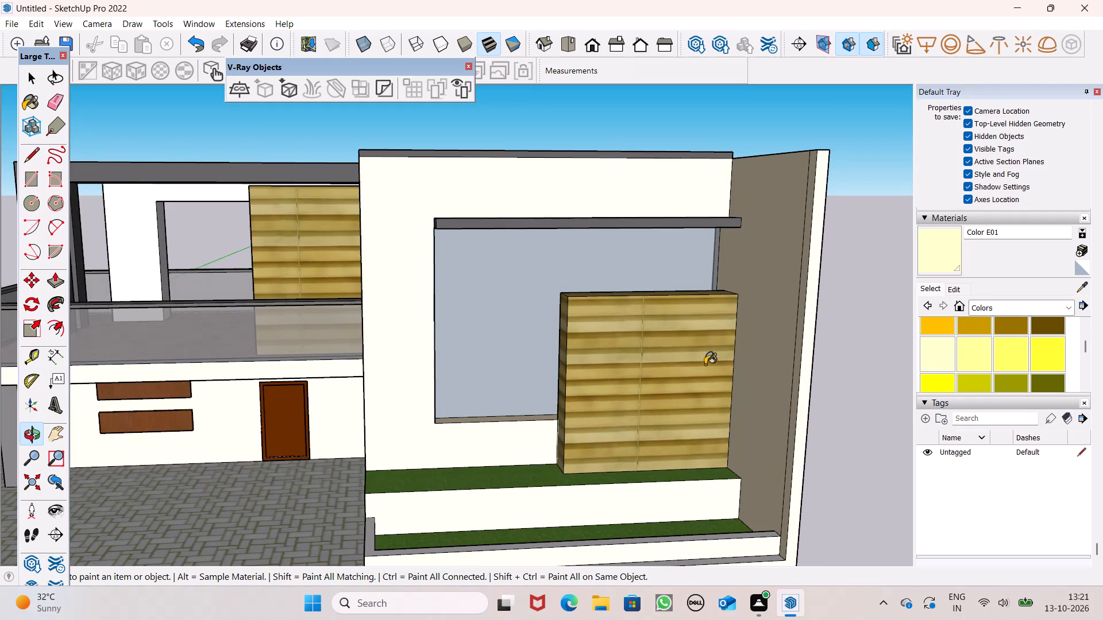
{"action": "scroll", "coordinate": [694, 385], "scroll_direction": "down", "scroll_amount": 1}
{"action": "middle_click_drag", "start_coordinate": [533, 454], "coordinate": [252, 563]}
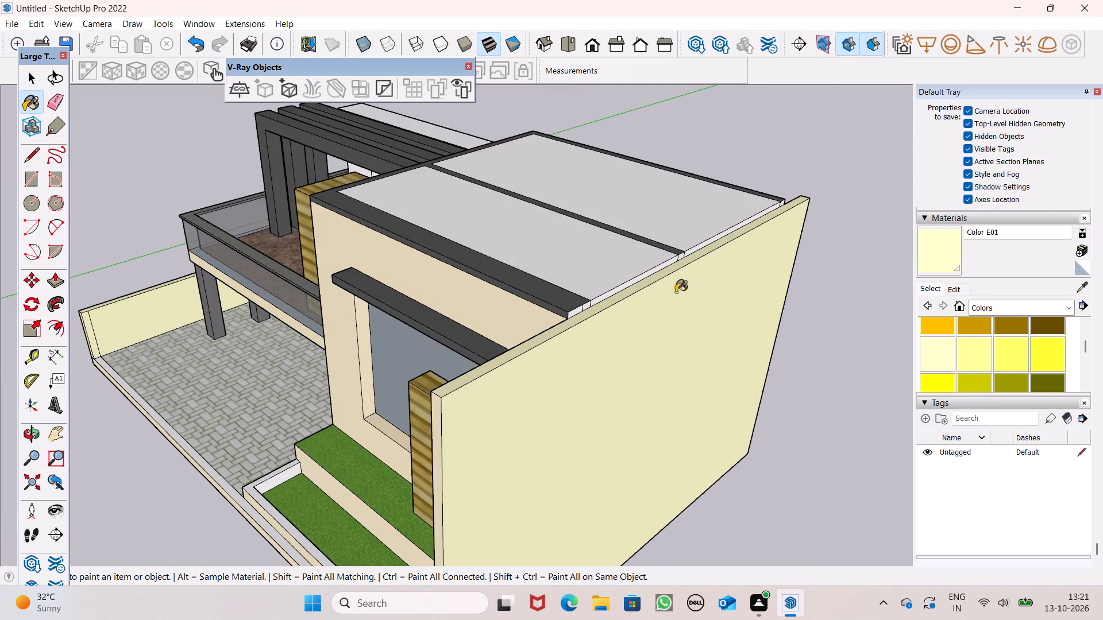
{"action": "middle_click_drag", "start_coordinate": [647, 290], "coordinate": [624, 412]}
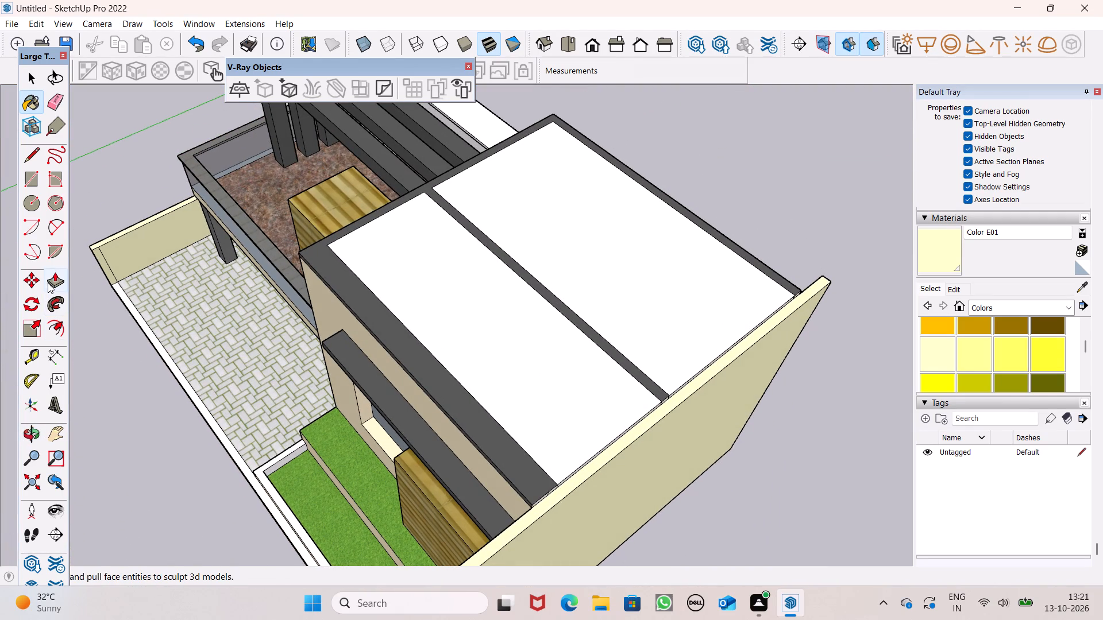
{"action": "left_click", "coordinate": [49, 281]}
{"action": "scroll", "coordinate": [624, 446], "scroll_direction": "up", "scroll_amount": 5}
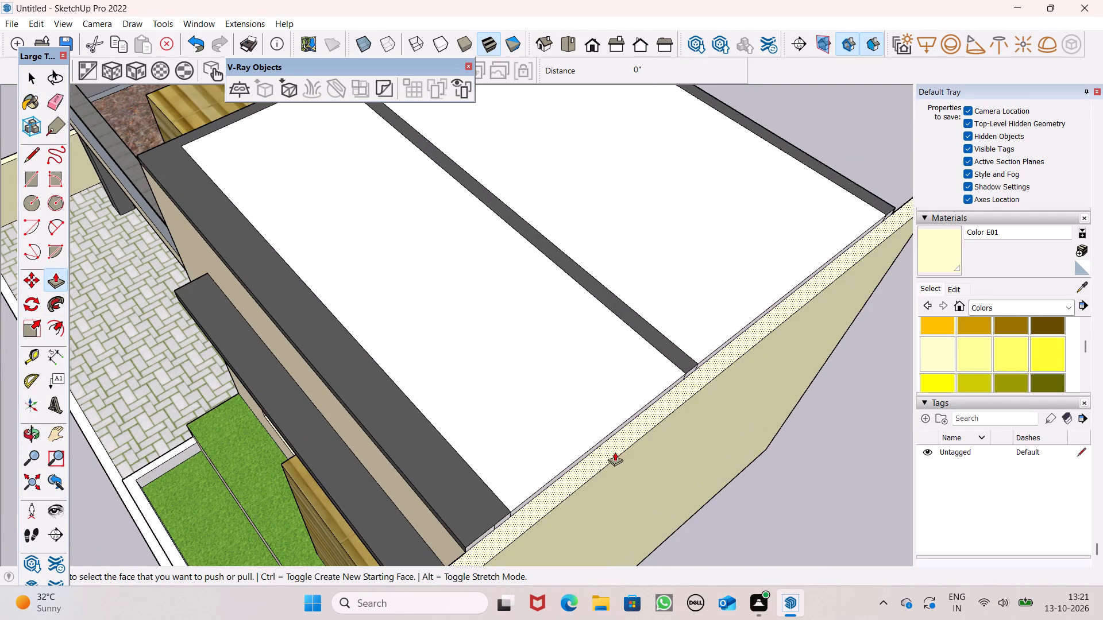
{"action": "left_click_drag", "start_coordinate": [608, 458], "coordinate": [569, 448]}
{"action": "scroll", "coordinate": [694, 380], "scroll_direction": "down", "scroll_amount": 3}
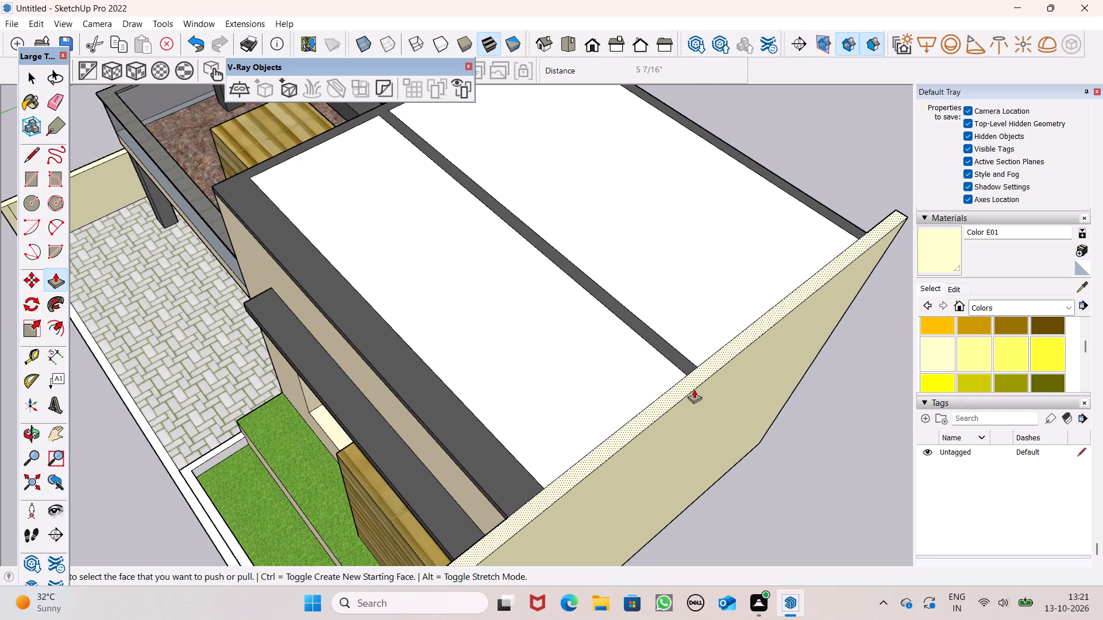
{"action": "scroll", "coordinate": [694, 390], "scroll_direction": "down", "scroll_amount": 6}
{"action": "key", "text": "space"}
Review the whole building's front elevation, roof and painted walls from the front and from above.
{"action": "scroll", "coordinate": [714, 412], "scroll_direction": "down", "scroll_amount": 1}
{"action": "middle_click_drag", "start_coordinate": [680, 456], "coordinate": [921, 191]}
{"action": "scroll", "coordinate": [920, 193], "scroll_direction": "up", "scroll_amount": 1}
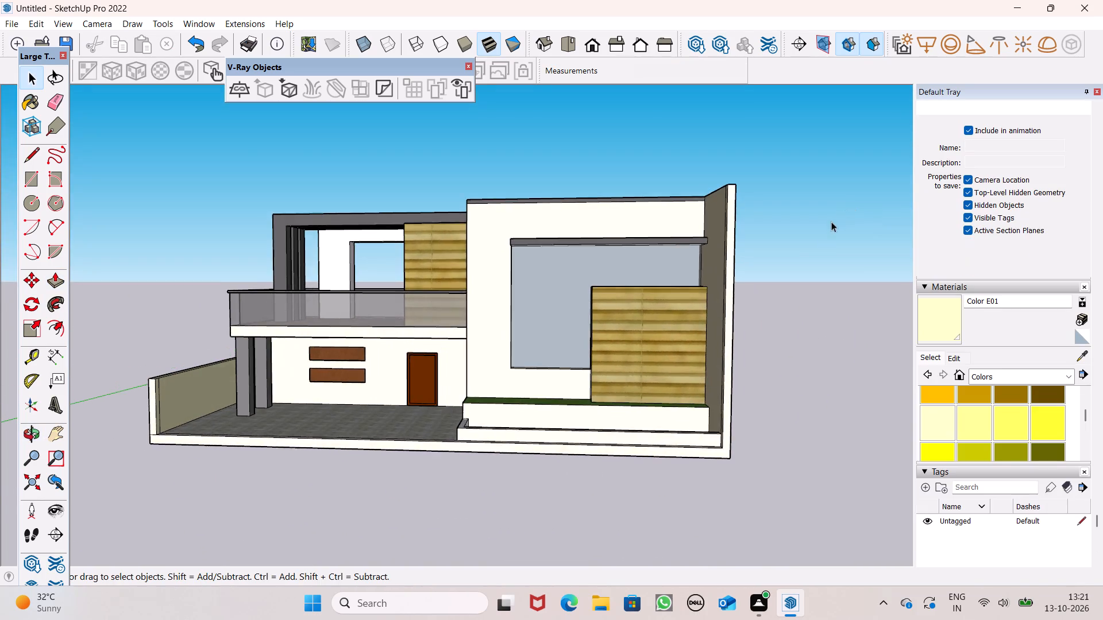
{"action": "scroll", "coordinate": [824, 235], "scroll_direction": "up", "scroll_amount": 1}
{"action": "middle_click_drag", "start_coordinate": [694, 323], "coordinate": [747, 413]}
{"action": "scroll", "coordinate": [538, 268], "scroll_direction": "down", "scroll_amount": 1}
{"action": "middle_click_drag", "start_coordinate": [577, 309], "coordinate": [569, 359]}
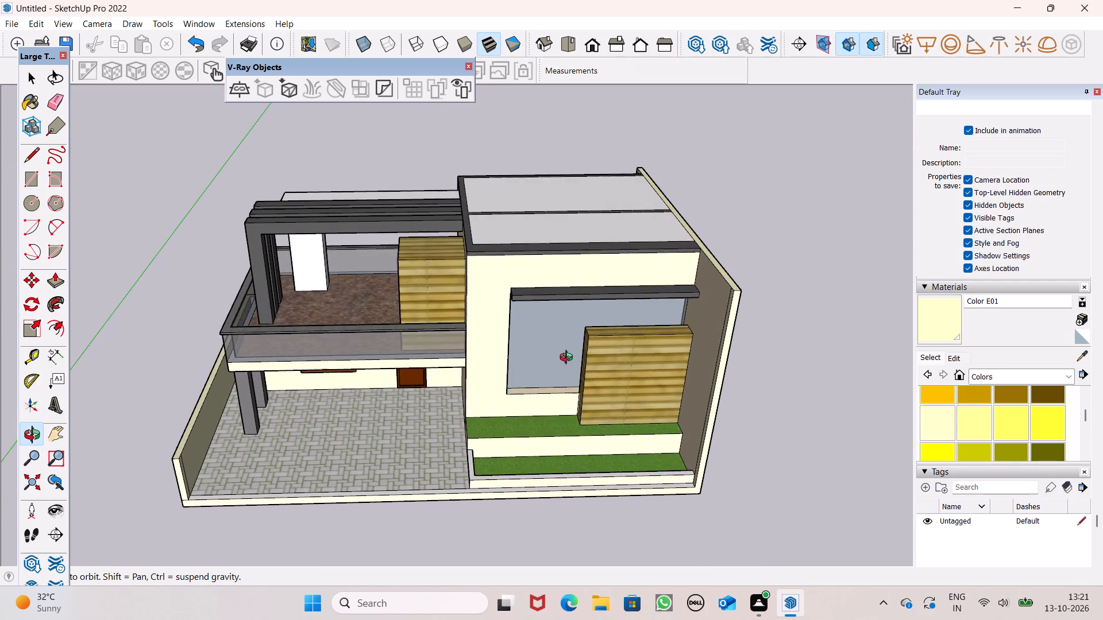
{"action": "middle_click_drag", "start_coordinate": [569, 359], "coordinate": [563, 357]}
{"action": "scroll", "coordinate": [563, 357], "scroll_direction": "up", "scroll_amount": 1}
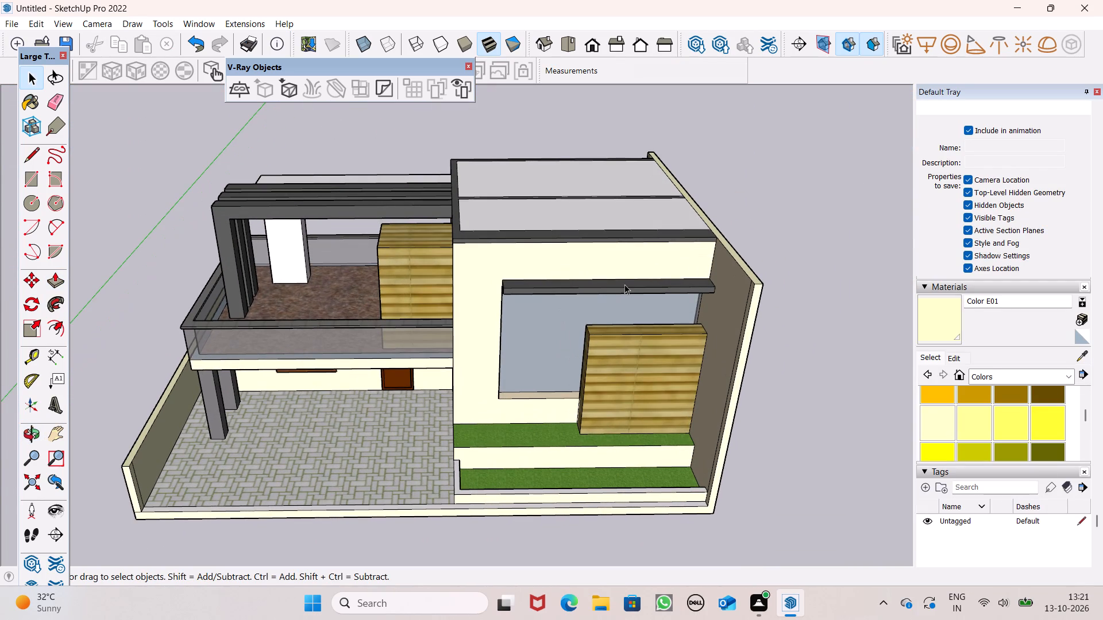
Search the 3D Warehouse component library for "bike".
{"action": "scroll", "coordinate": [970, 298], "scroll_direction": "up", "scroll_amount": 11}
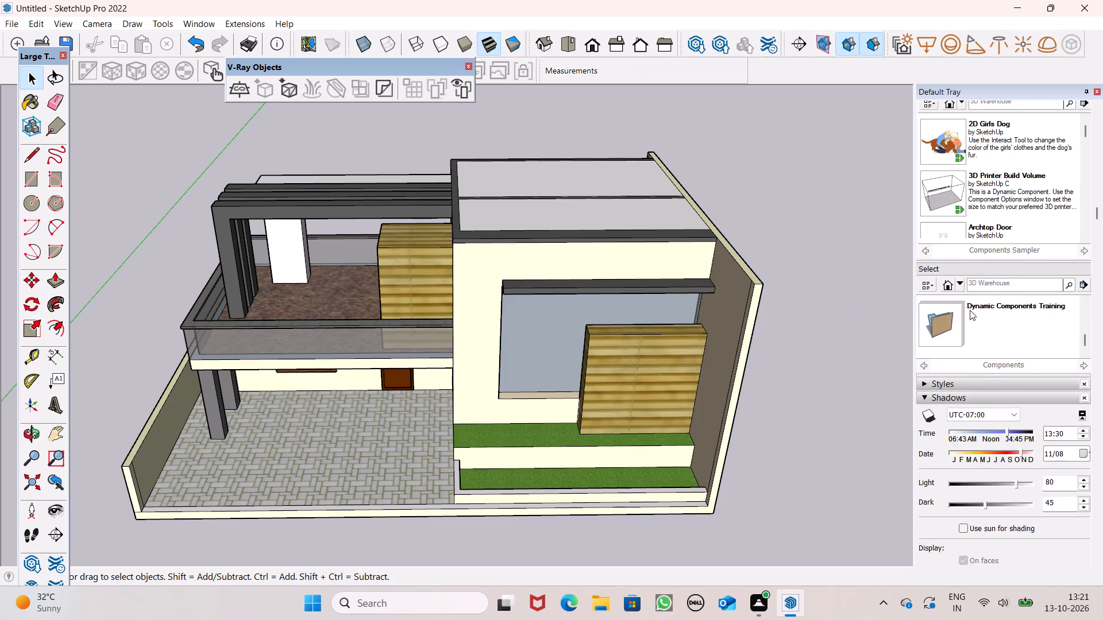
{"action": "scroll", "coordinate": [970, 310], "scroll_direction": "up", "scroll_amount": 10}
{"action": "left_click", "coordinate": [991, 344]}
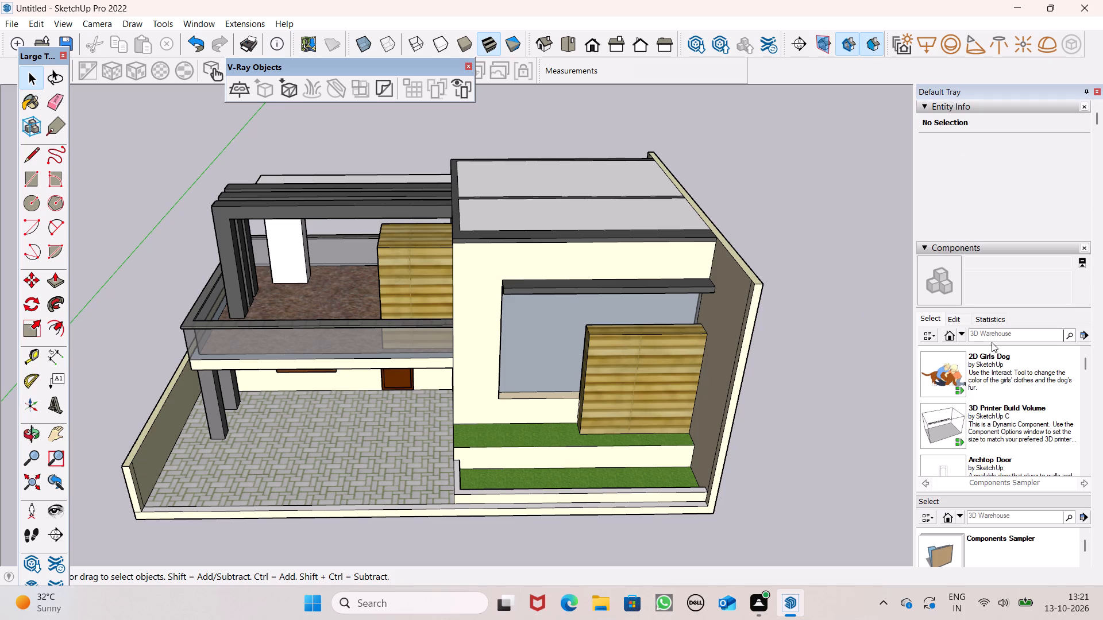
{"action": "left_click", "coordinate": [985, 338]}
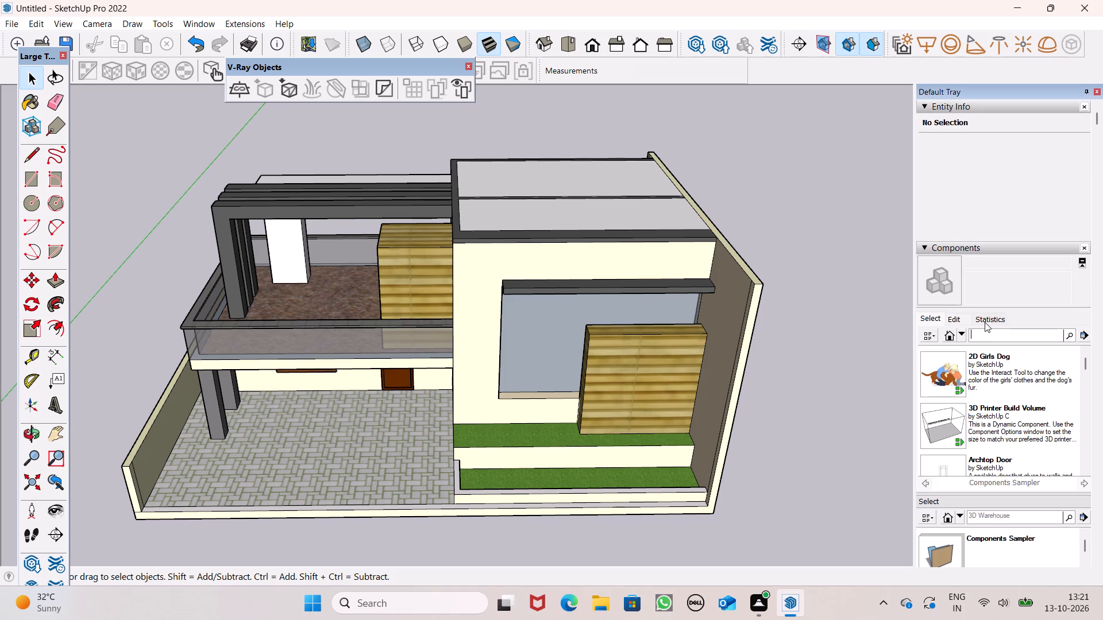
{"action": "type", "text": "bike"}
{"action": "left_click", "coordinate": [1070, 338]}
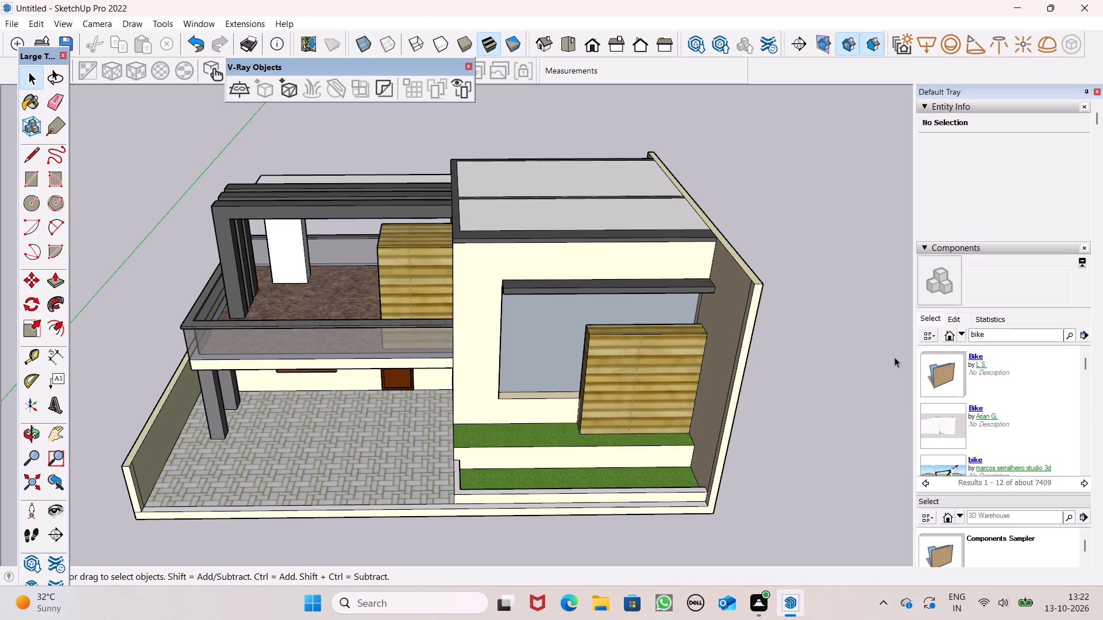
Look through the bike search results for a suitable bicycle model.
{"action": "scroll", "coordinate": [914, 411], "scroll_direction": "down", "scroll_amount": 3}
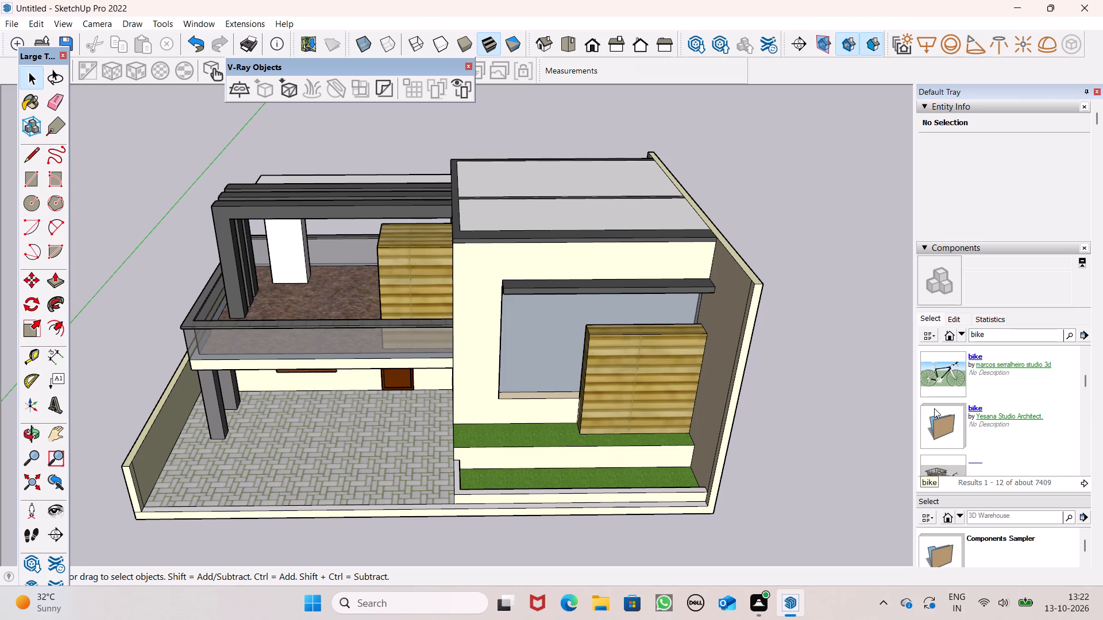
{"action": "scroll", "coordinate": [952, 396], "scroll_direction": "down", "scroll_amount": 4}
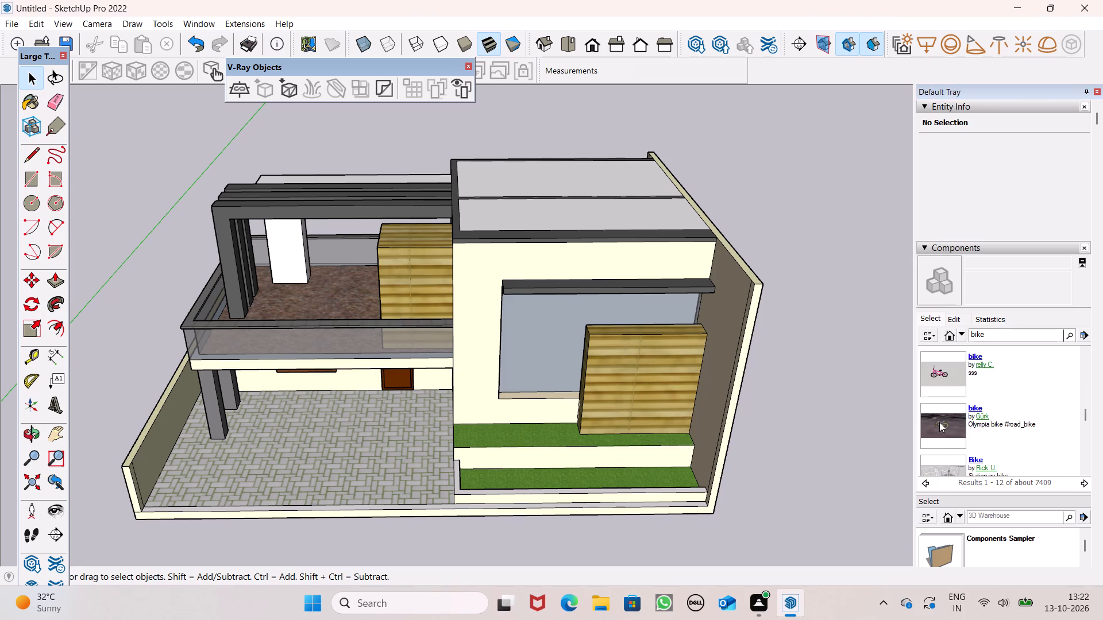
{"action": "scroll", "coordinate": [939, 435], "scroll_direction": "down", "scroll_amount": 3}
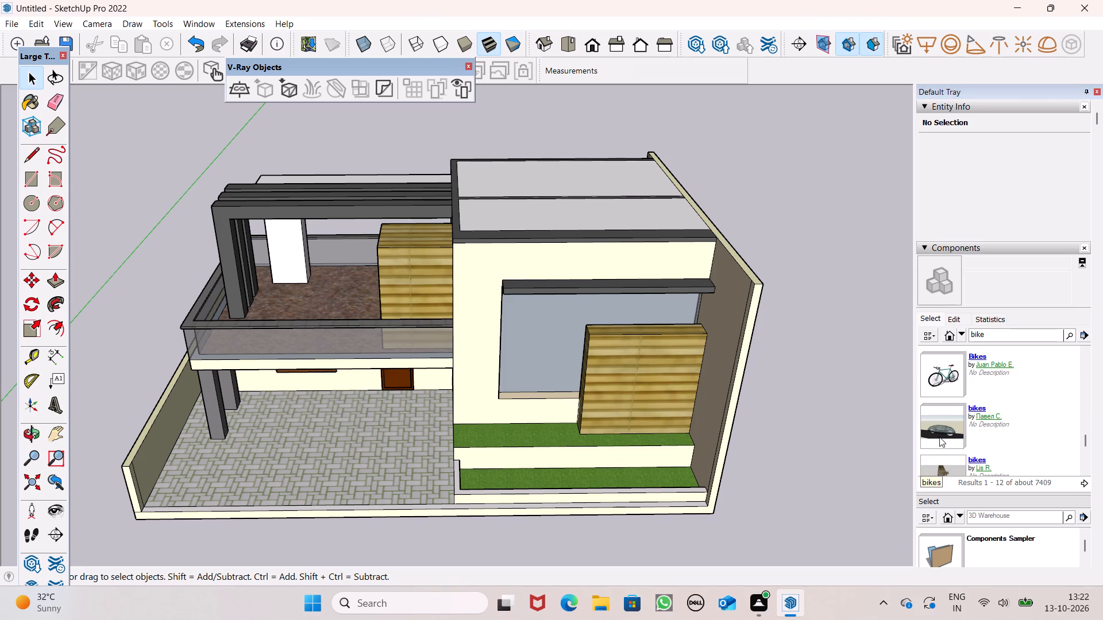
{"action": "scroll", "coordinate": [939, 438], "scroll_direction": "up", "scroll_amount": 1}
{"action": "scroll", "coordinate": [939, 438], "scroll_direction": "down", "scroll_amount": 4}
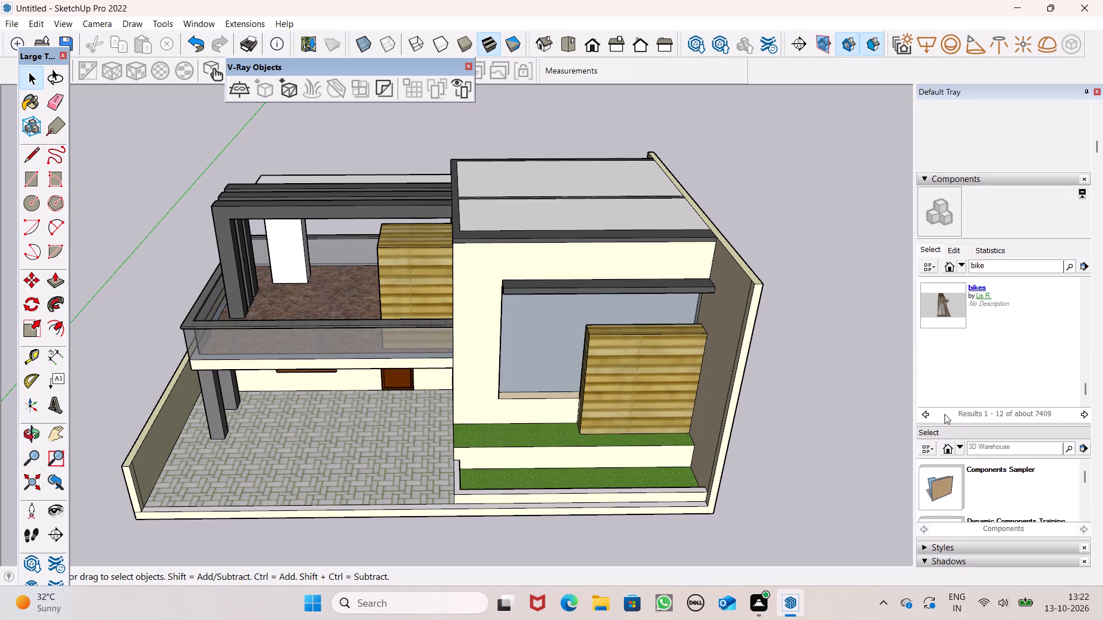
{"action": "scroll", "coordinate": [944, 409], "scroll_direction": "up", "scroll_amount": 5}
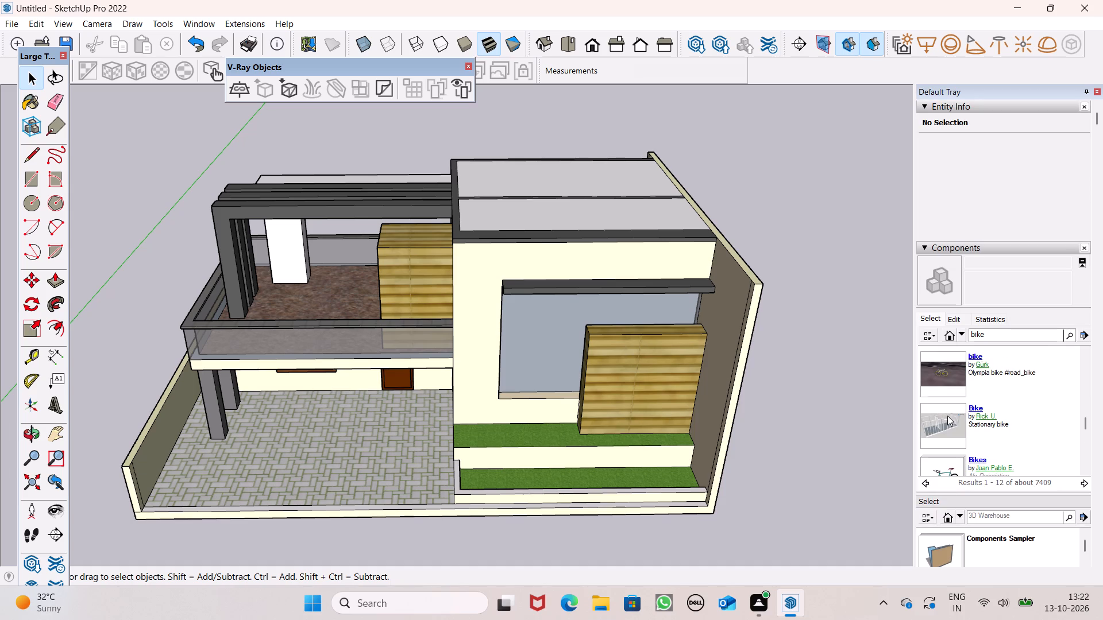
{"action": "scroll", "coordinate": [947, 416], "scroll_direction": "up", "scroll_amount": 3}
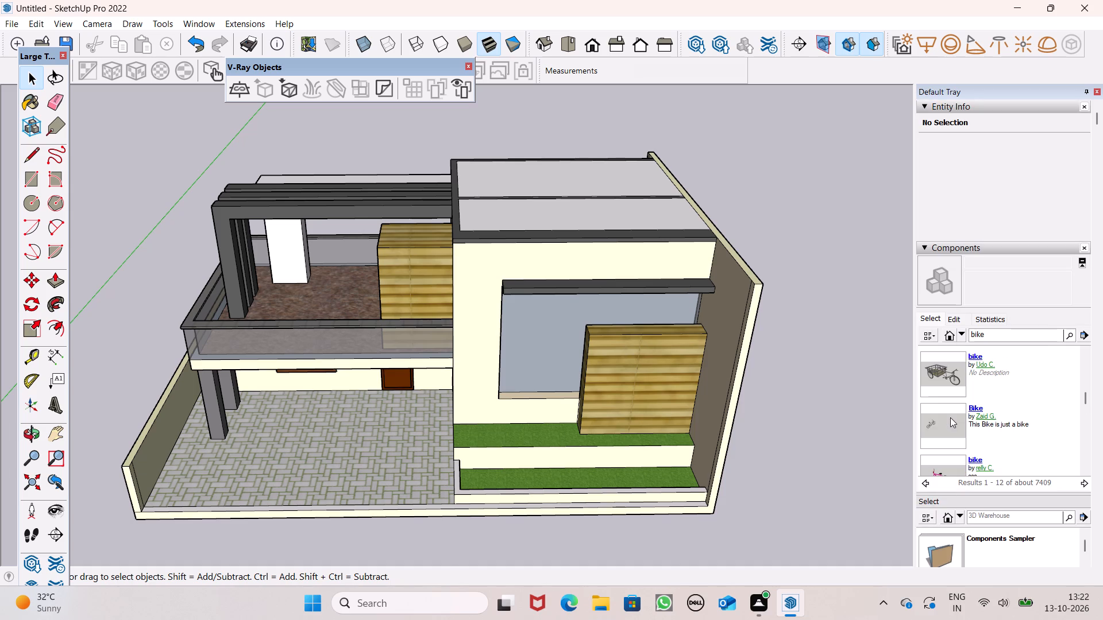
{"action": "scroll", "coordinate": [957, 417], "scroll_direction": "up", "scroll_amount": 6}
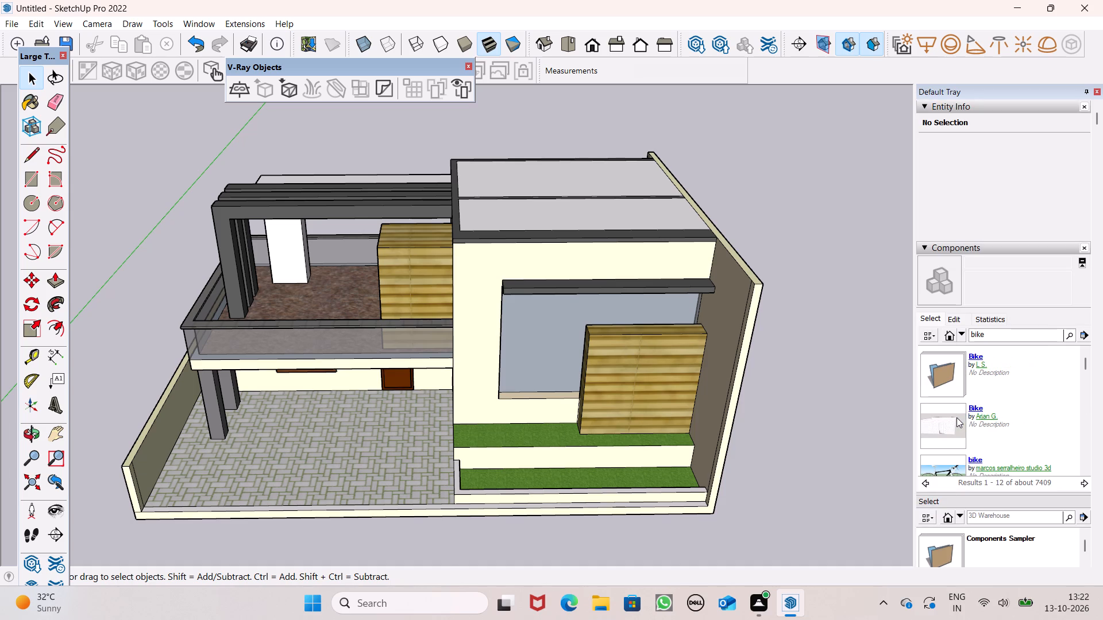
{"action": "scroll", "coordinate": [957, 413], "scroll_direction": "down", "scroll_amount": 4}
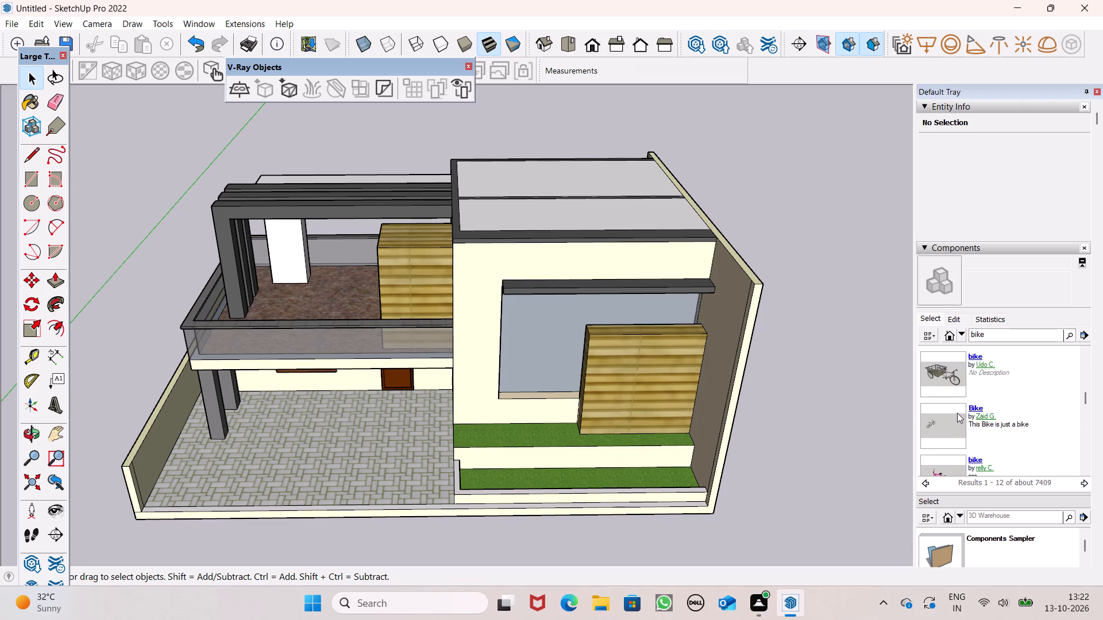
{"action": "scroll", "coordinate": [937, 413], "scroll_direction": "up", "scroll_amount": 4}
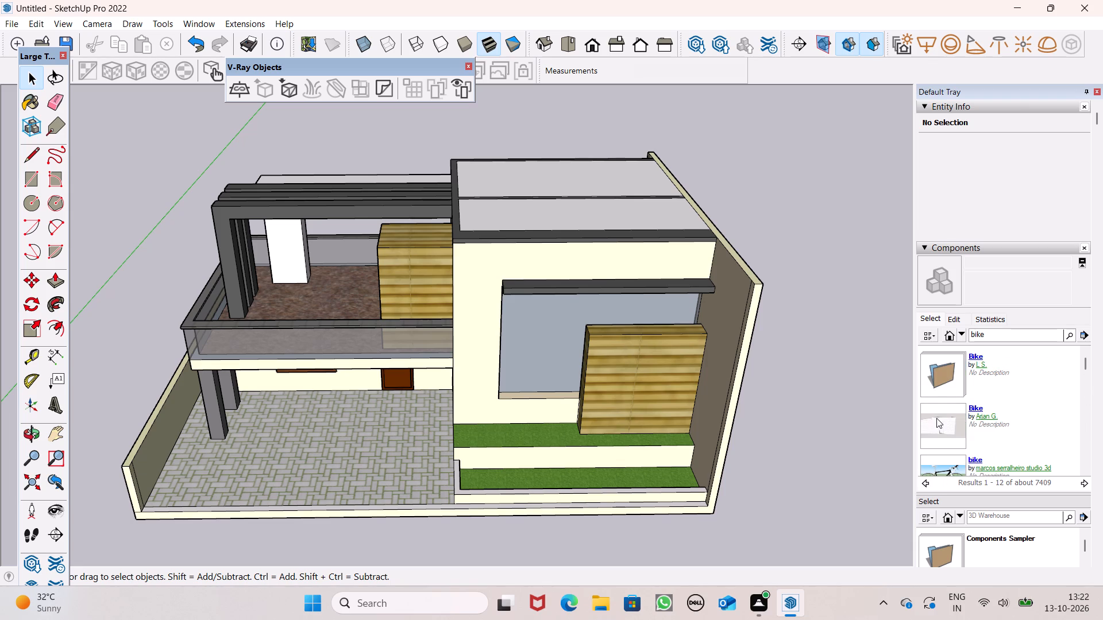
Load the black bicycle model shown on a green background and place it on the ground beside the building's tall end wall.
{"action": "scroll", "coordinate": [936, 418], "scroll_direction": "down", "scroll_amount": 1}
{"action": "left_click", "coordinate": [942, 422]}
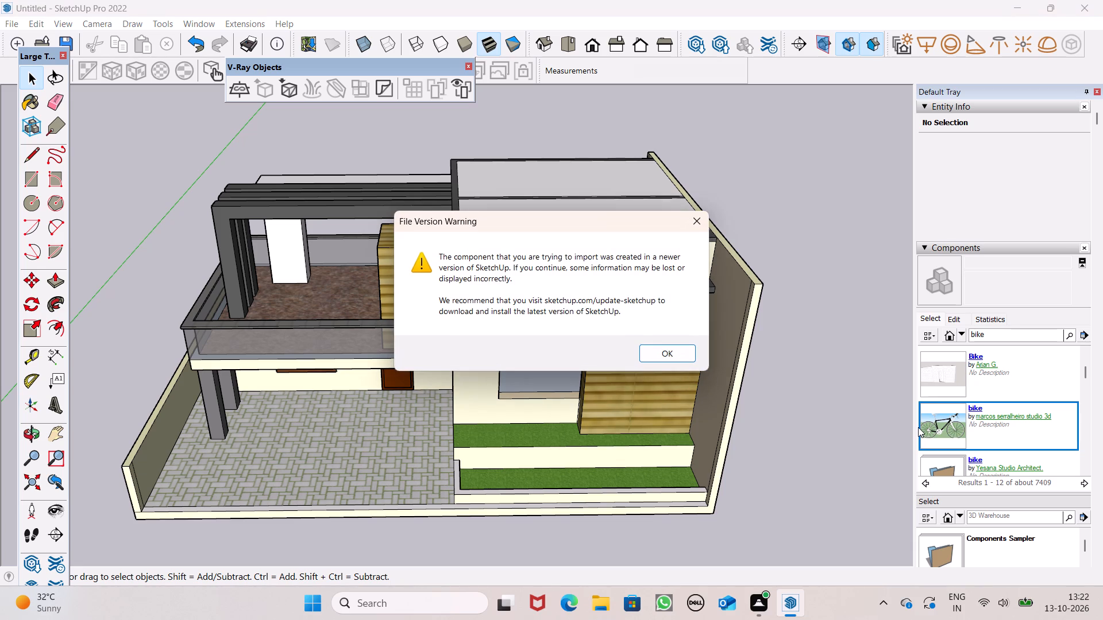
{"action": "left_click", "coordinate": [656, 359]}
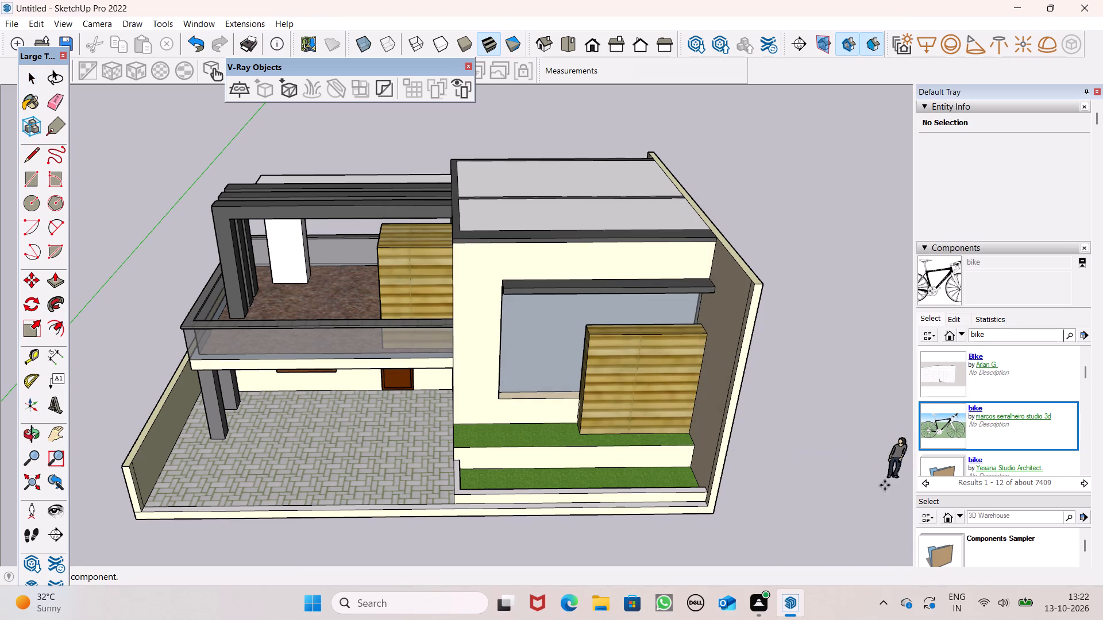
{"action": "left_click", "coordinate": [718, 541]}
Explode the placed bike component to separate the standing figure from the bicycle.
{"action": "scroll", "coordinate": [452, 472], "scroll_direction": "up", "scroll_amount": 1}
{"action": "scroll", "coordinate": [452, 472], "scroll_direction": "down", "scroll_amount": 2}
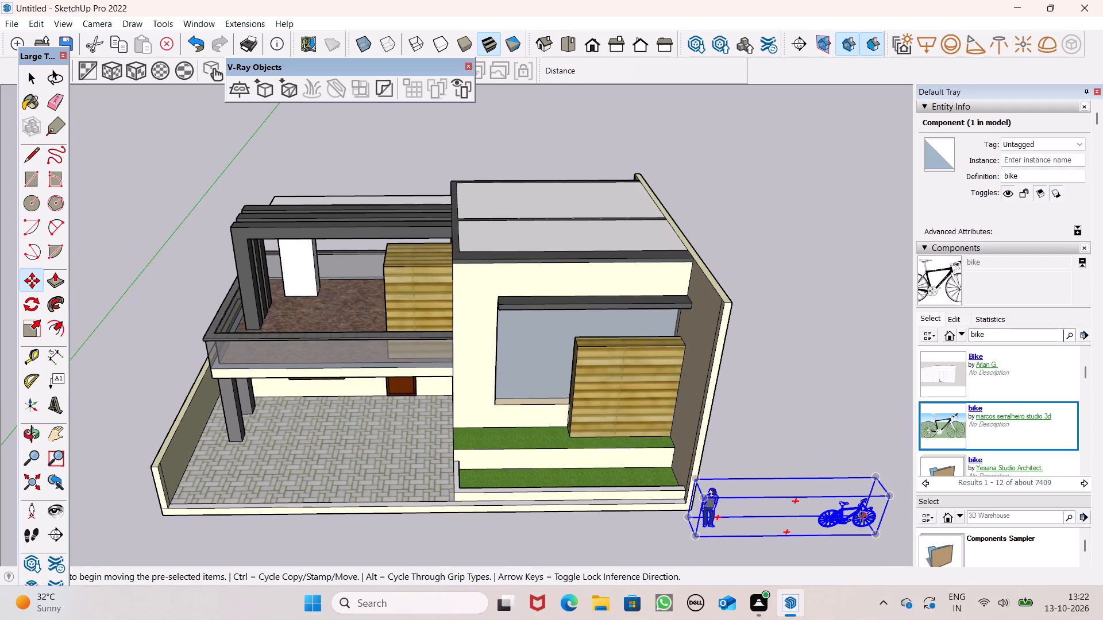
{"action": "right_click", "coordinate": [832, 509]}
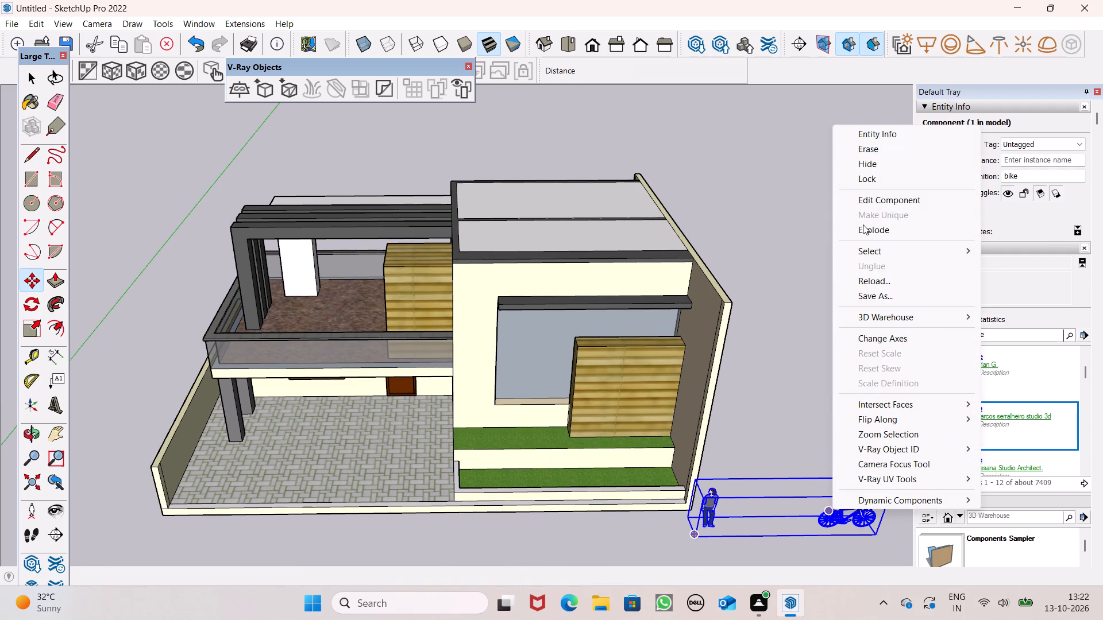
{"action": "left_click", "coordinate": [863, 224]}
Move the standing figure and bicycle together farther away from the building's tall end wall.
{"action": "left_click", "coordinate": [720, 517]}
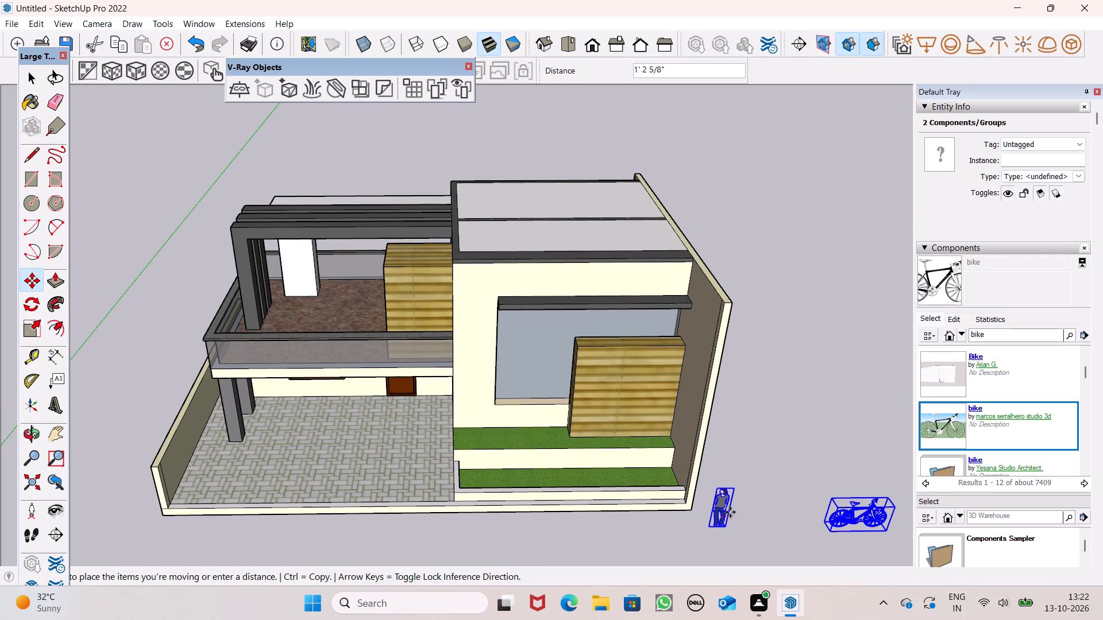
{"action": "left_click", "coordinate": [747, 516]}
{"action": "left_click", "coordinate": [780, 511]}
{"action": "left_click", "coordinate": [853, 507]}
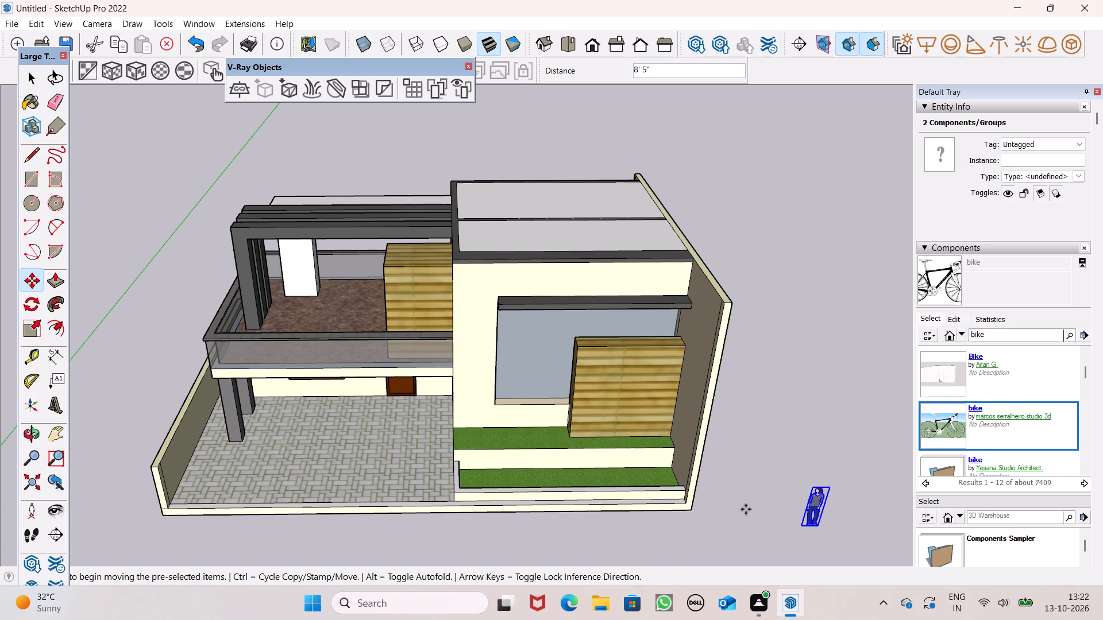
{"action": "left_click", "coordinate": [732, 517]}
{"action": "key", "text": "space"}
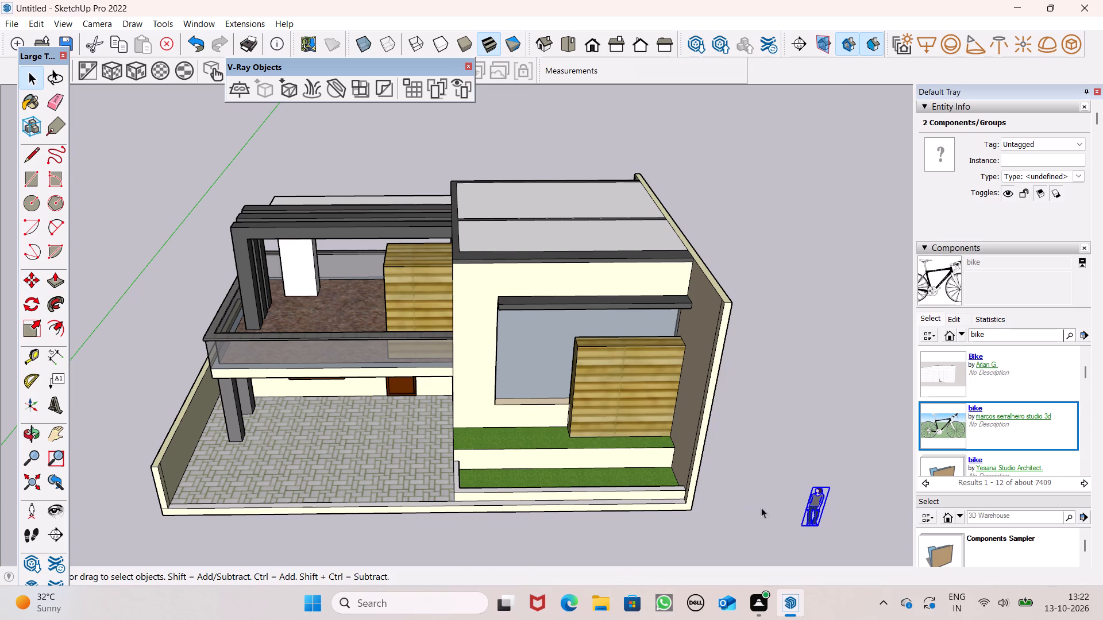
Delete the standing figure beside the bicycle.
{"action": "scroll", "coordinate": [708, 478], "scroll_direction": "down", "scroll_amount": 6}
{"action": "scroll", "coordinate": [782, 493], "scroll_direction": "up", "scroll_amount": 5}
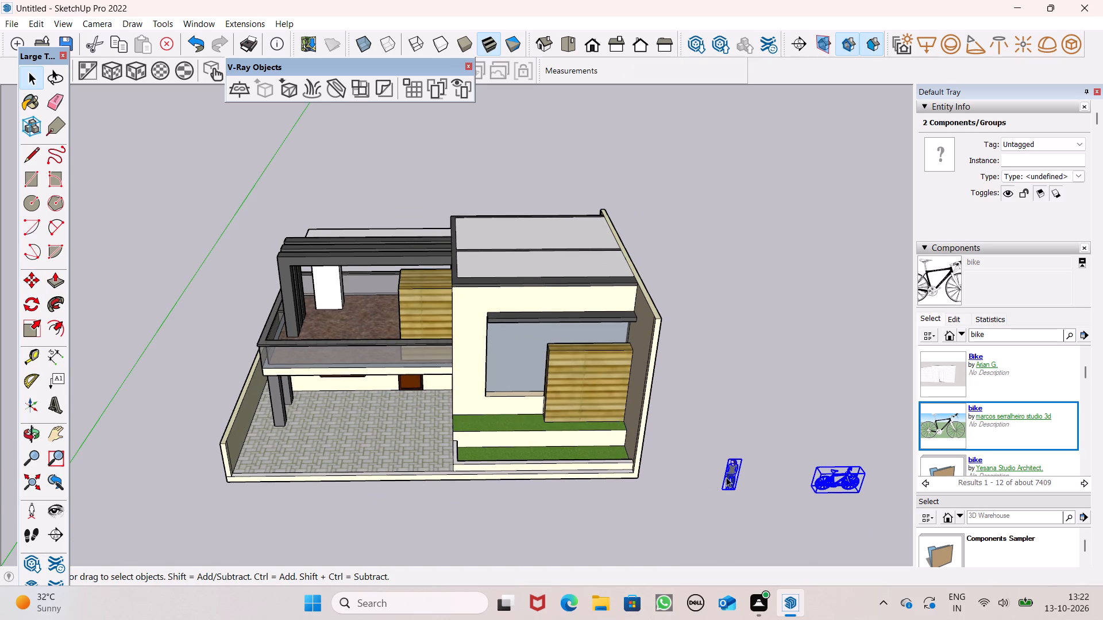
{"action": "left_click", "coordinate": [726, 476]}
{"action": "left_click", "coordinate": [724, 479]}
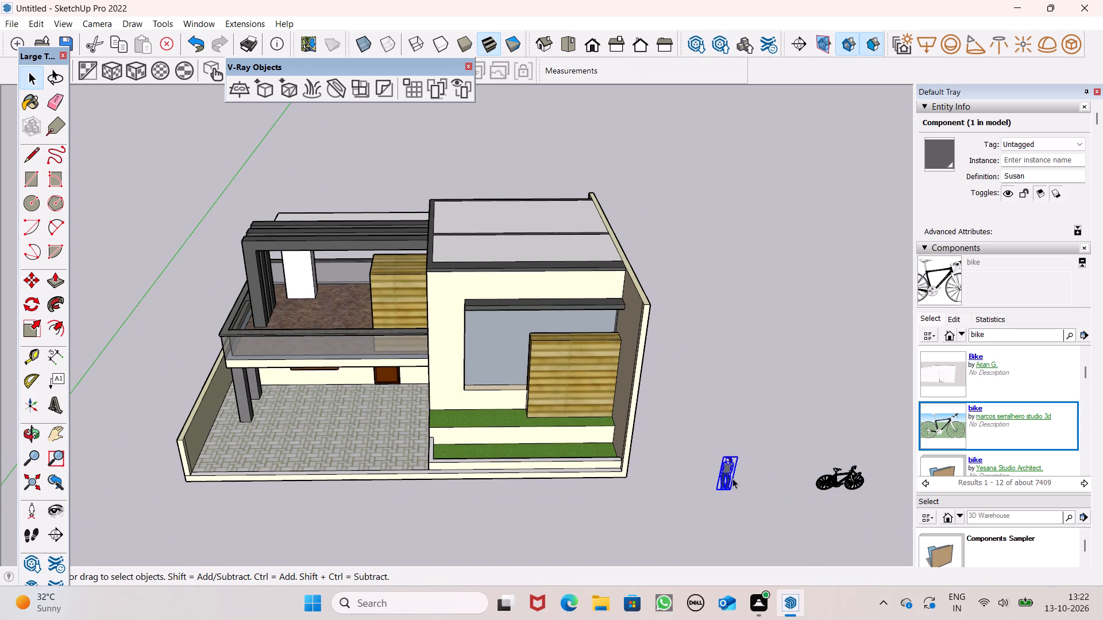
{"action": "key", "text": "Delete"}
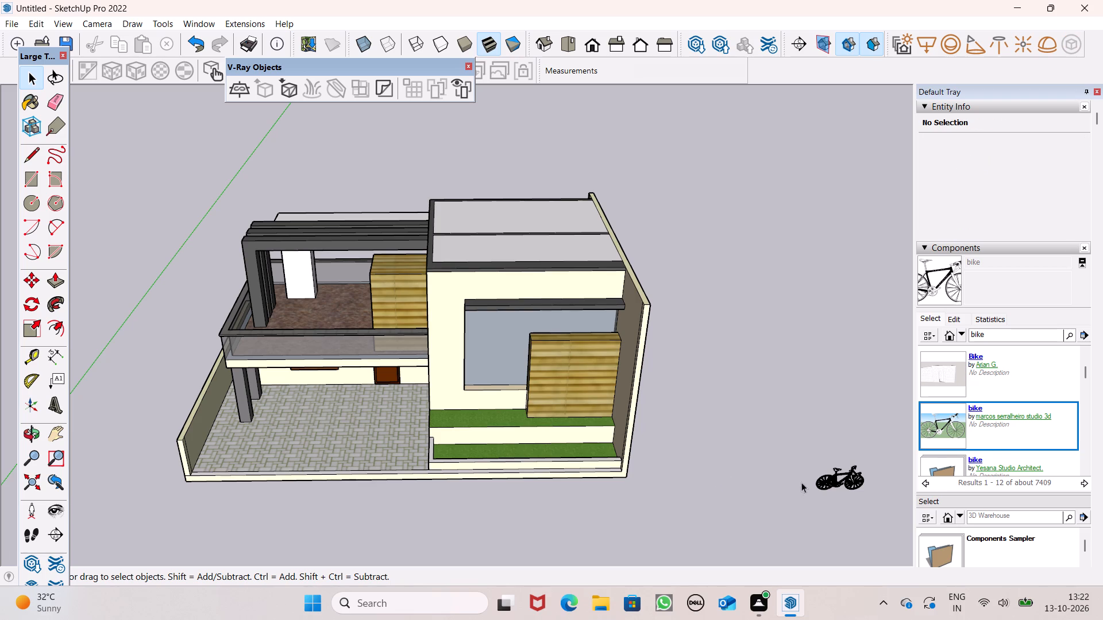
Rotate the bicycle 90 degrees on the ground plane so it runs along the green axis.
{"action": "left_click", "coordinate": [829, 479]}
{"action": "scroll", "coordinate": [829, 482], "scroll_direction": "up", "scroll_amount": 5}
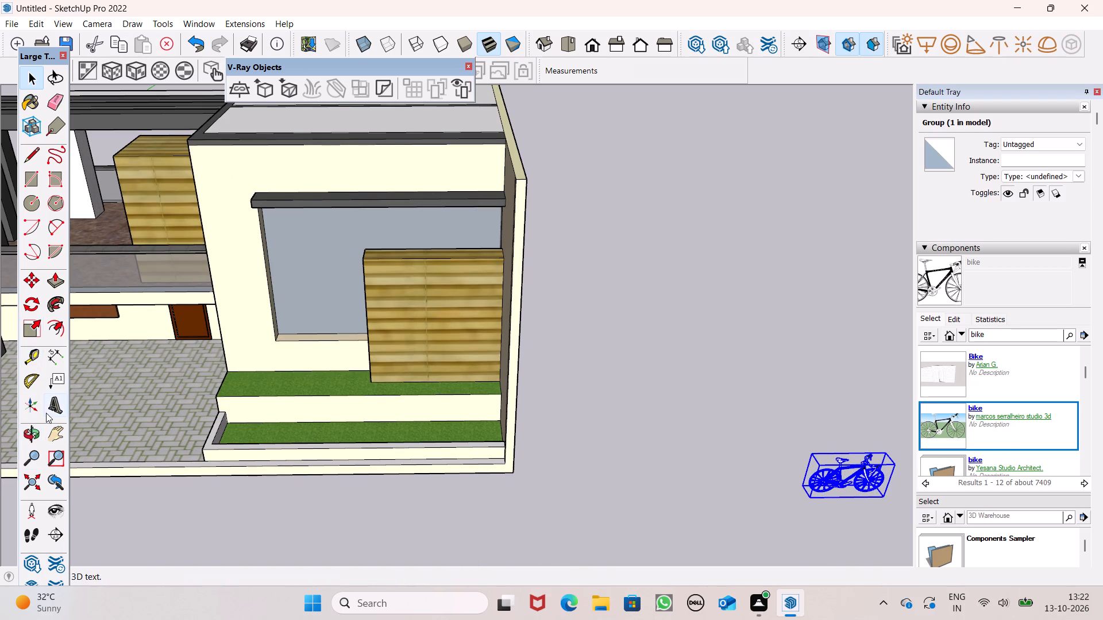
{"action": "left_click", "coordinate": [28, 305]}
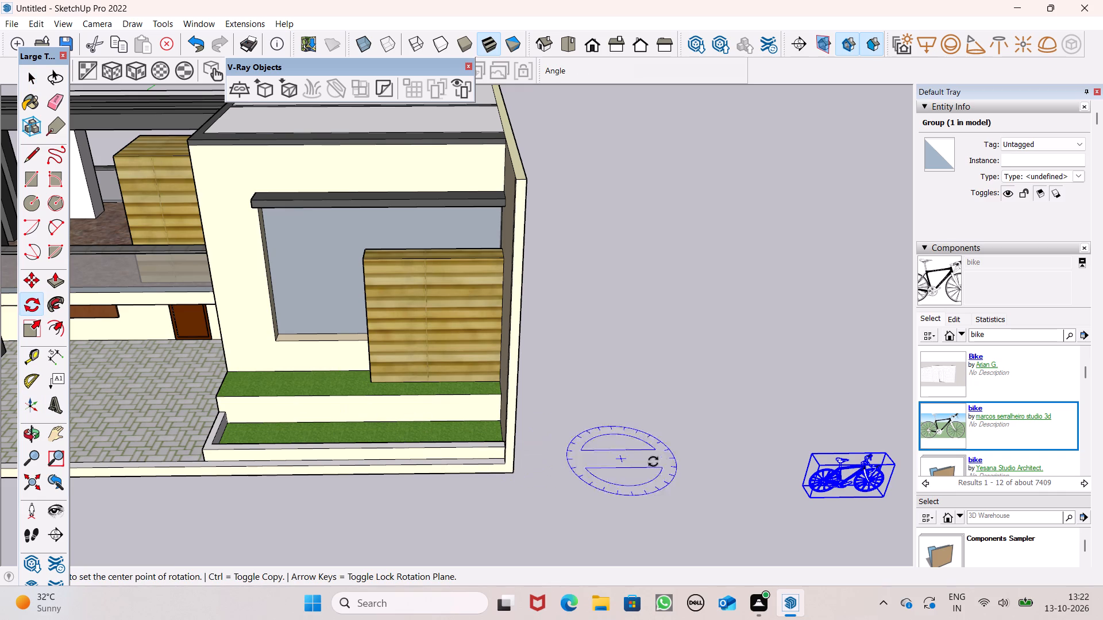
{"action": "left_click", "coordinate": [781, 492]}
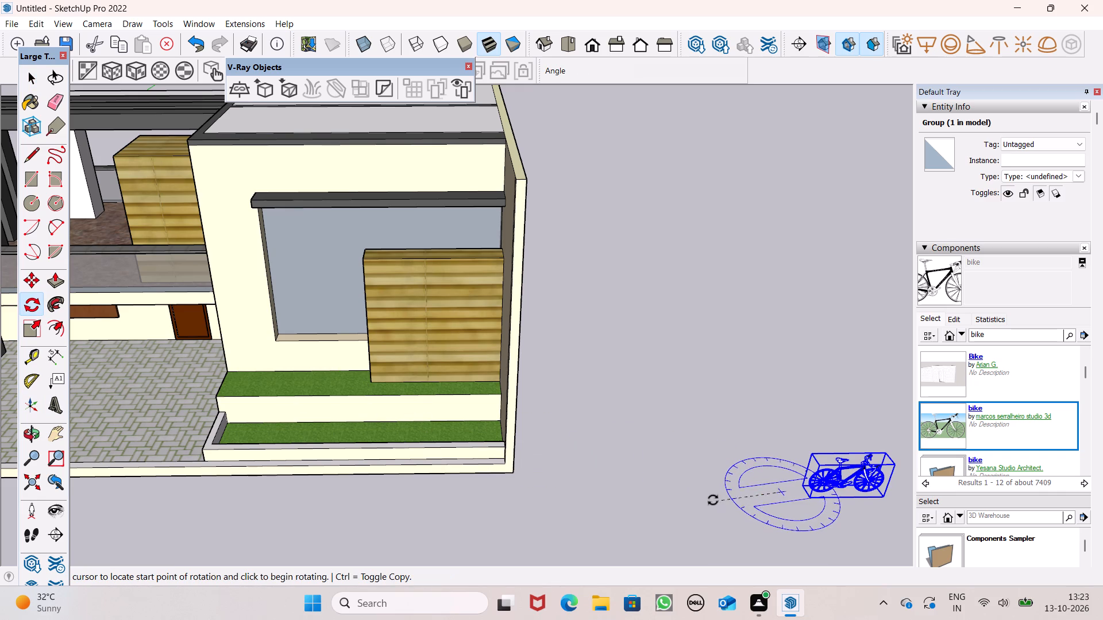
{"action": "left_click", "coordinate": [699, 498]}
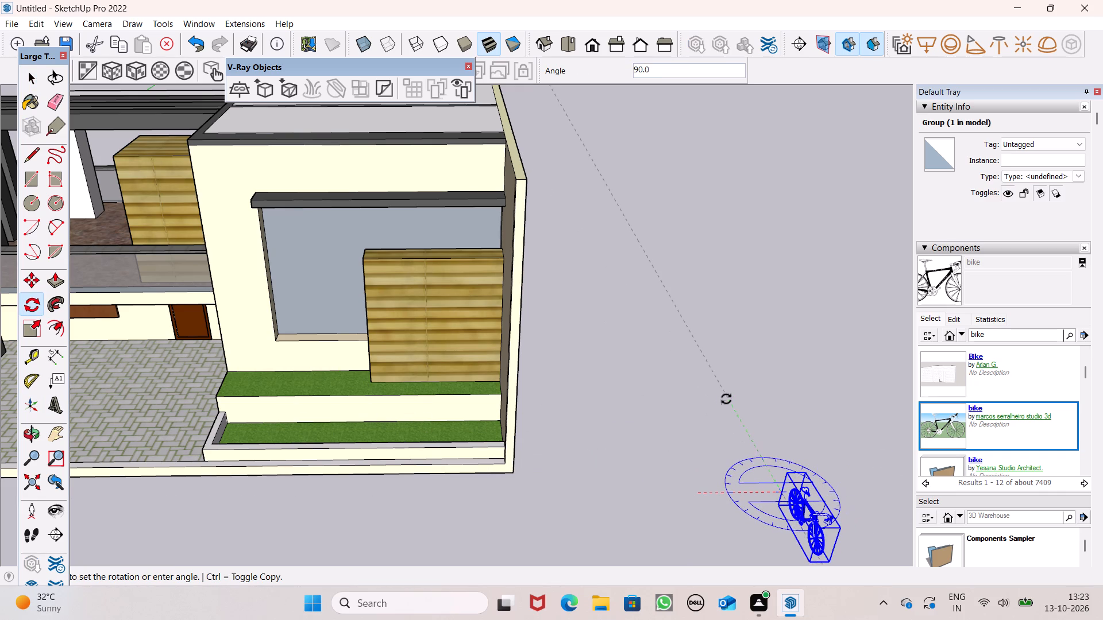
{"action": "left_click", "coordinate": [730, 398]}
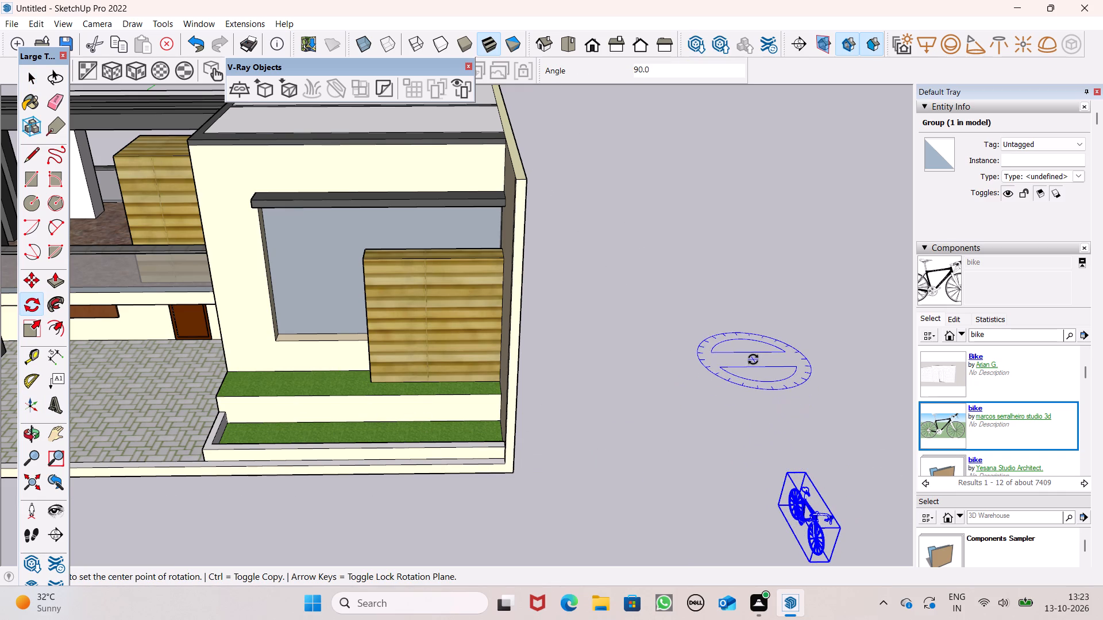
{"action": "key", "text": "space"}
Move the bicycle about 67' onto the paved courtyard in front of the ground-floor door.
{"action": "scroll", "coordinate": [796, 322], "scroll_direction": "down", "scroll_amount": 1}
{"action": "scroll", "coordinate": [800, 331], "scroll_direction": "up", "scroll_amount": 1}
{"action": "scroll", "coordinate": [803, 334], "scroll_direction": "down", "scroll_amount": 5}
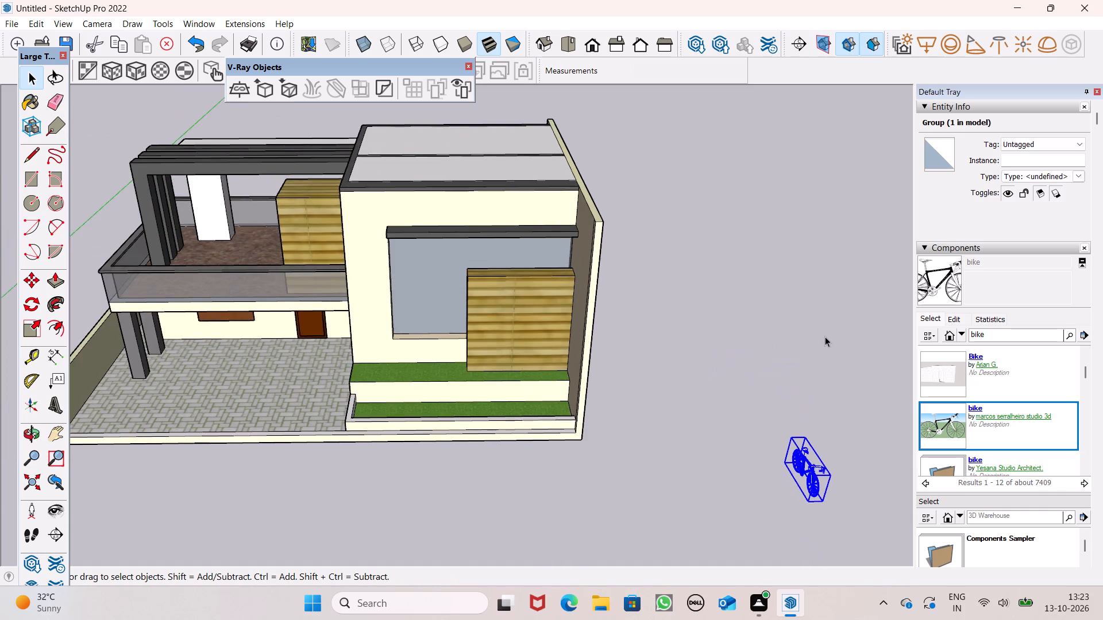
{"action": "scroll", "coordinate": [827, 336], "scroll_direction": "down", "scroll_amount": 4}
{"action": "key", "text": "m"}
{"action": "key", "text": "Return"}
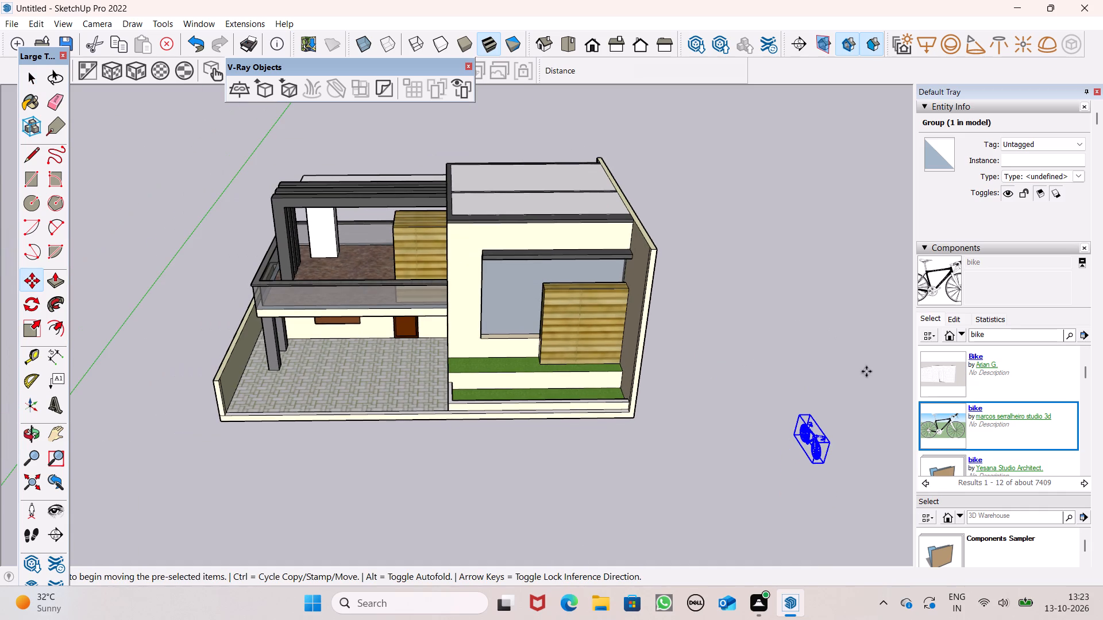
{"action": "left_click_drag", "start_coordinate": [827, 460], "coordinate": [455, 413]}
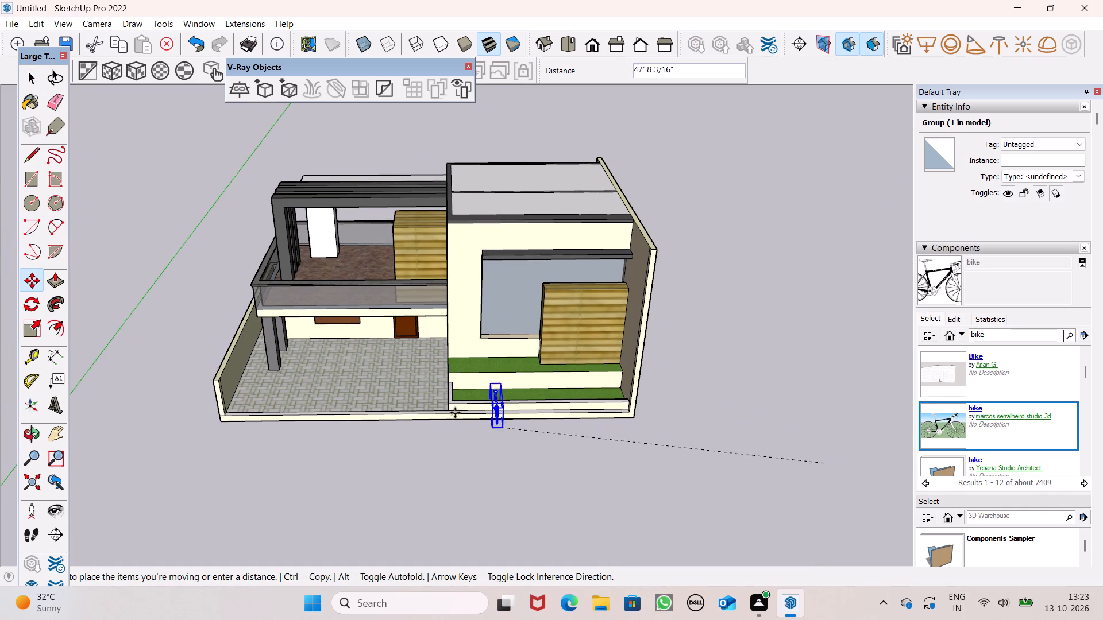
{"action": "left_click_drag", "start_coordinate": [455, 413], "coordinate": [361, 376]}
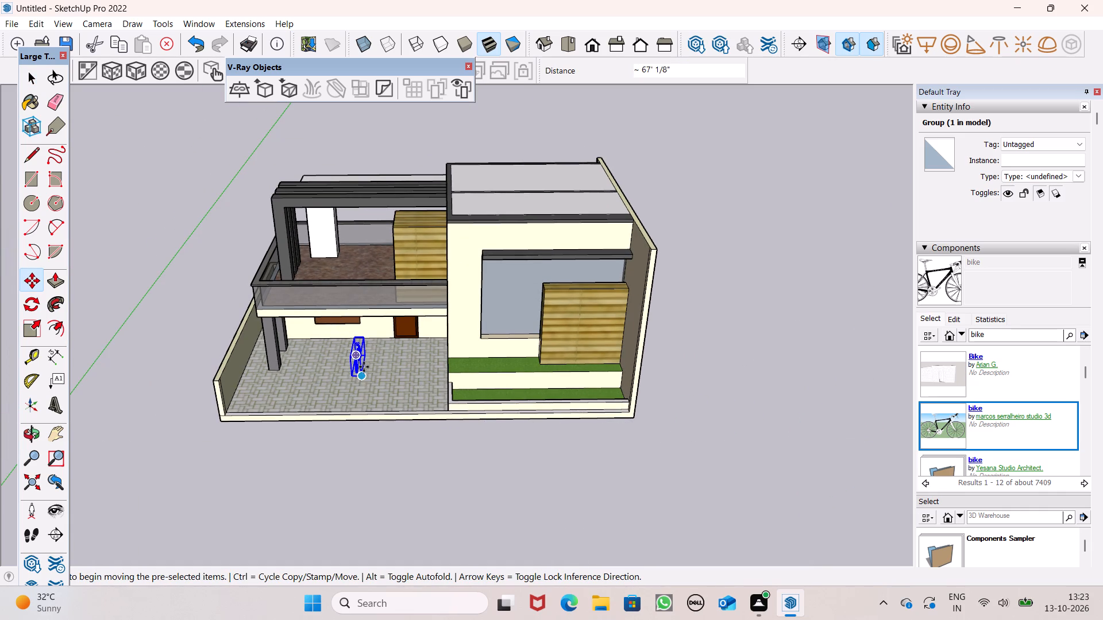
Move the bicycle about 3' 1" diagonally across the paving, closer to the ground-floor door, and deselect it.
{"action": "scroll", "coordinate": [364, 362], "scroll_direction": "up", "scroll_amount": 16}
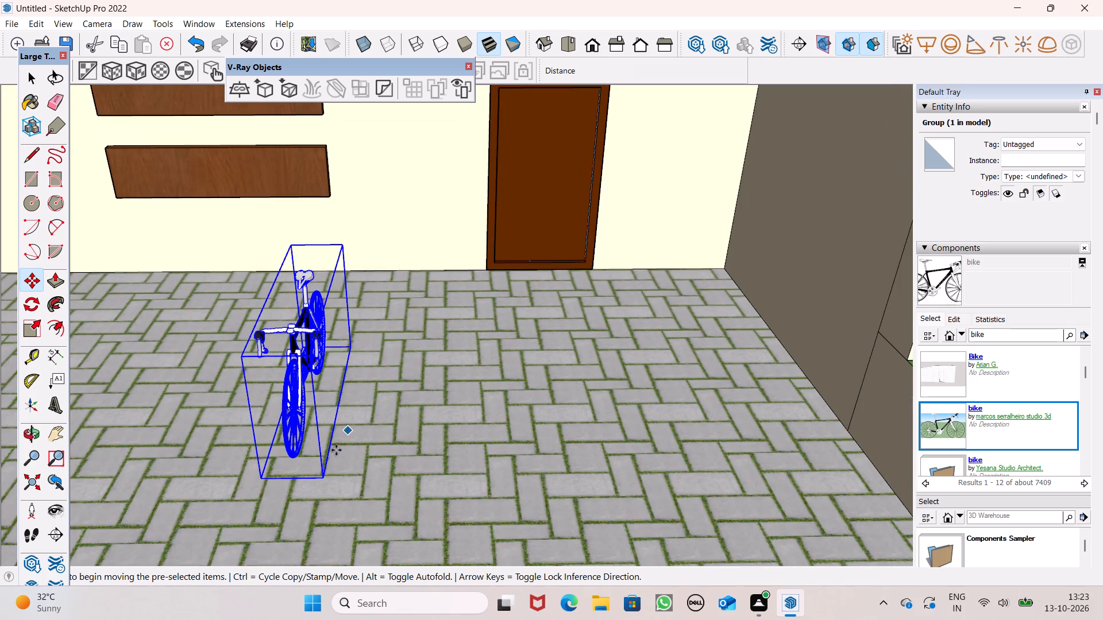
{"action": "left_click_drag", "start_coordinate": [326, 471], "coordinate": [372, 449]}
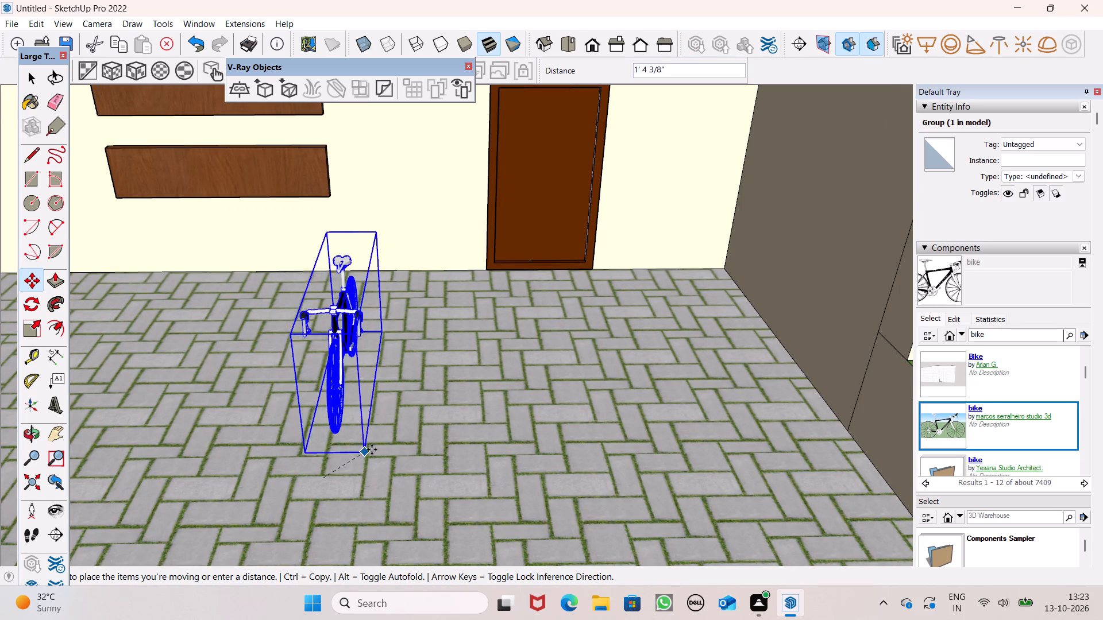
{"action": "left_click_drag", "start_coordinate": [372, 449], "coordinate": [415, 423]}
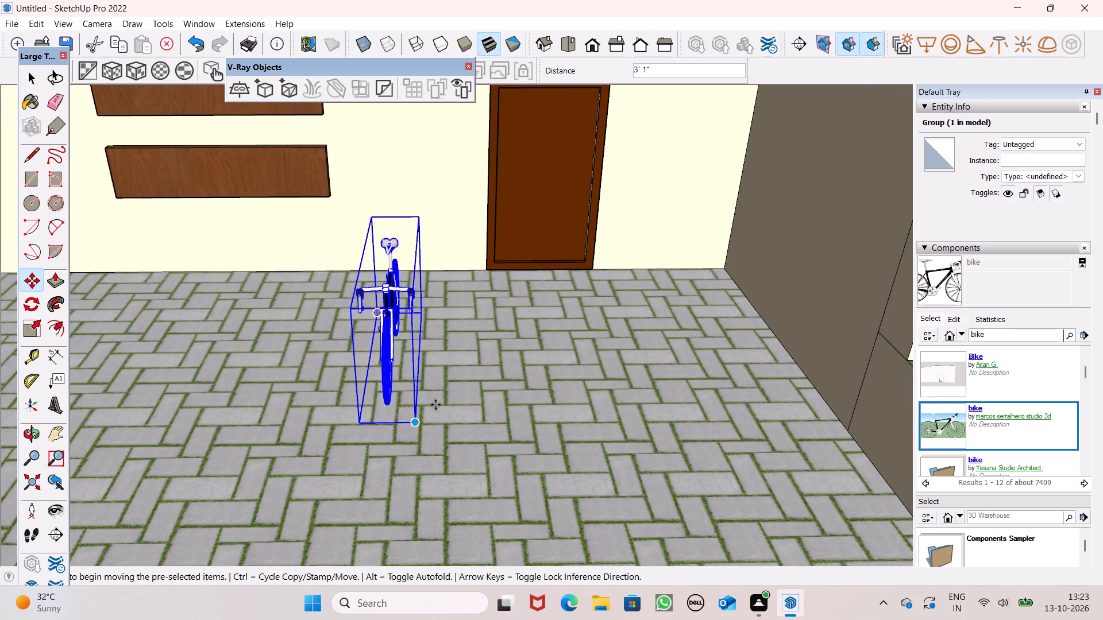
{"action": "scroll", "coordinate": [496, 373], "scroll_direction": "down", "scroll_amount": 3}
{"action": "scroll", "coordinate": [496, 373], "scroll_direction": "up", "scroll_amount": 1}
{"action": "scroll", "coordinate": [496, 373], "scroll_direction": "down", "scroll_amount": 1}
{"action": "scroll", "coordinate": [530, 333], "scroll_direction": "down", "scroll_amount": 8}
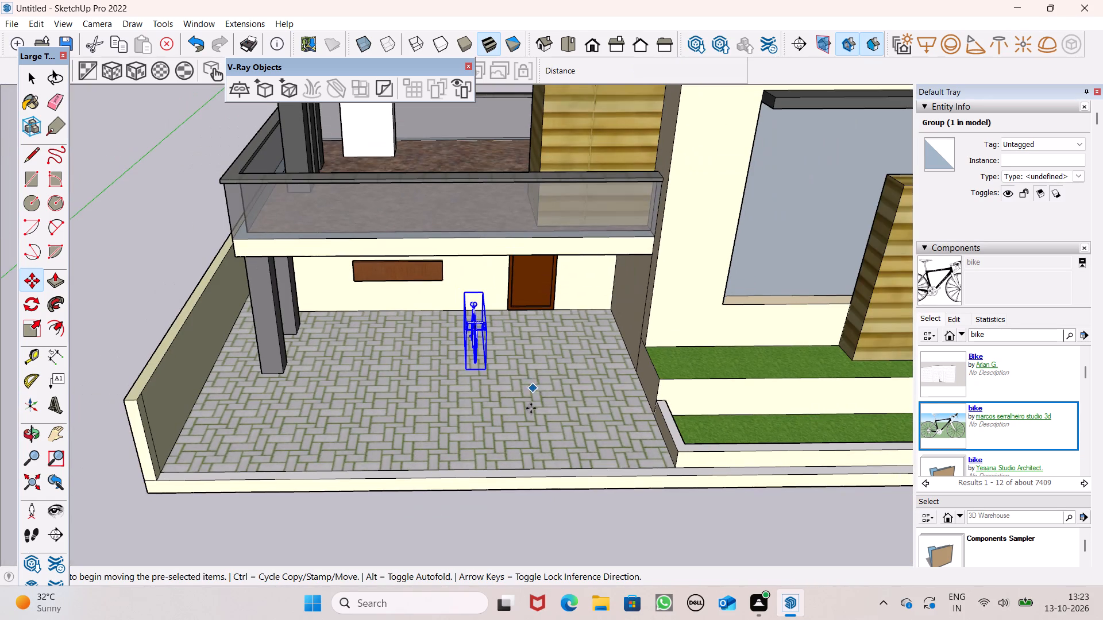
{"action": "key", "text": "space"}
{"action": "left_click", "coordinate": [544, 520]}
Examine the bicycle's placement on the paved courtyard from an angle and up close.
{"action": "middle_click_drag", "start_coordinate": [515, 449], "coordinate": [735, 365]}
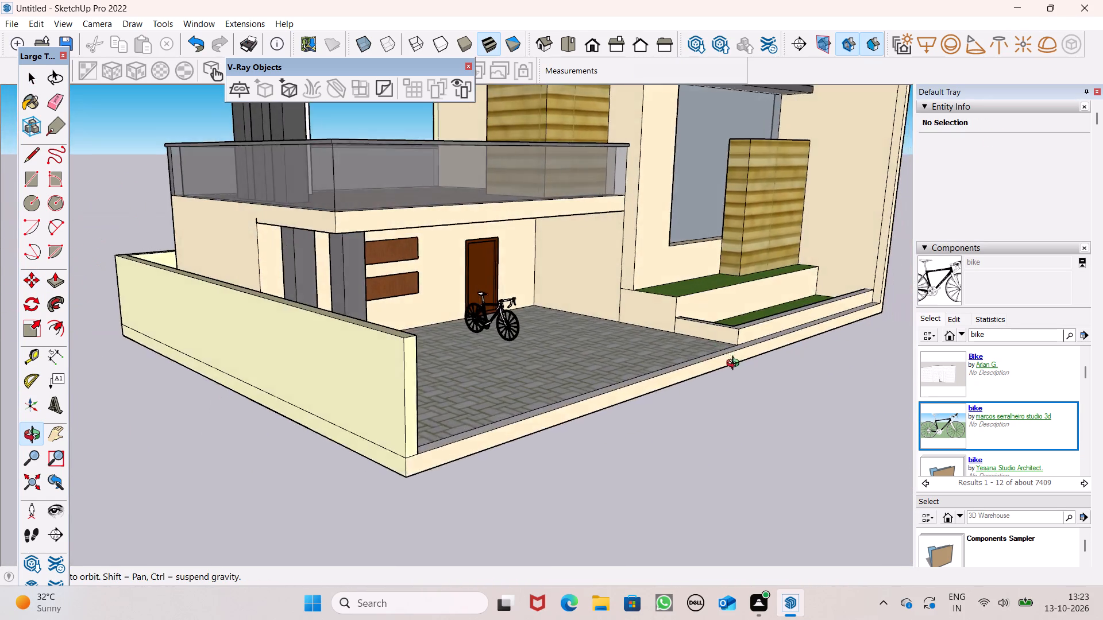
{"action": "middle_click_drag", "start_coordinate": [735, 365], "coordinate": [711, 432]}
{"action": "scroll", "coordinate": [503, 284], "scroll_direction": "up", "scroll_amount": 11}
{"action": "scroll", "coordinate": [495, 300], "scroll_direction": "down", "scroll_amount": 2}
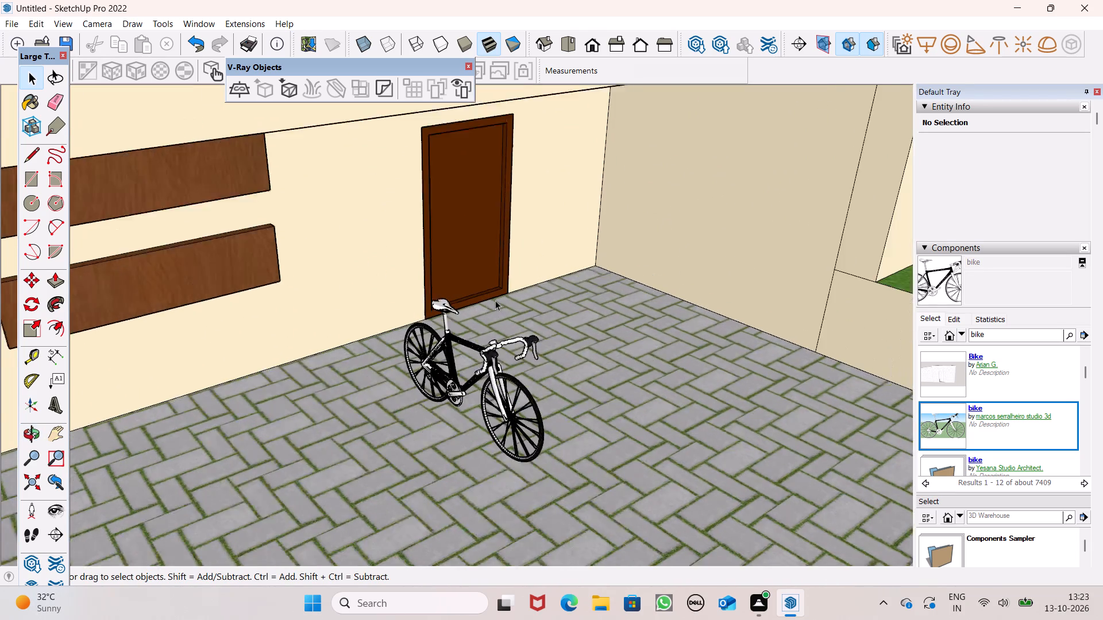
{"action": "scroll", "coordinate": [495, 300], "scroll_direction": "down", "scroll_amount": 6}
{"action": "scroll", "coordinate": [577, 344], "scroll_direction": "up", "scroll_amount": 1}
{"action": "scroll", "coordinate": [653, 346], "scroll_direction": "down", "scroll_amount": 7}
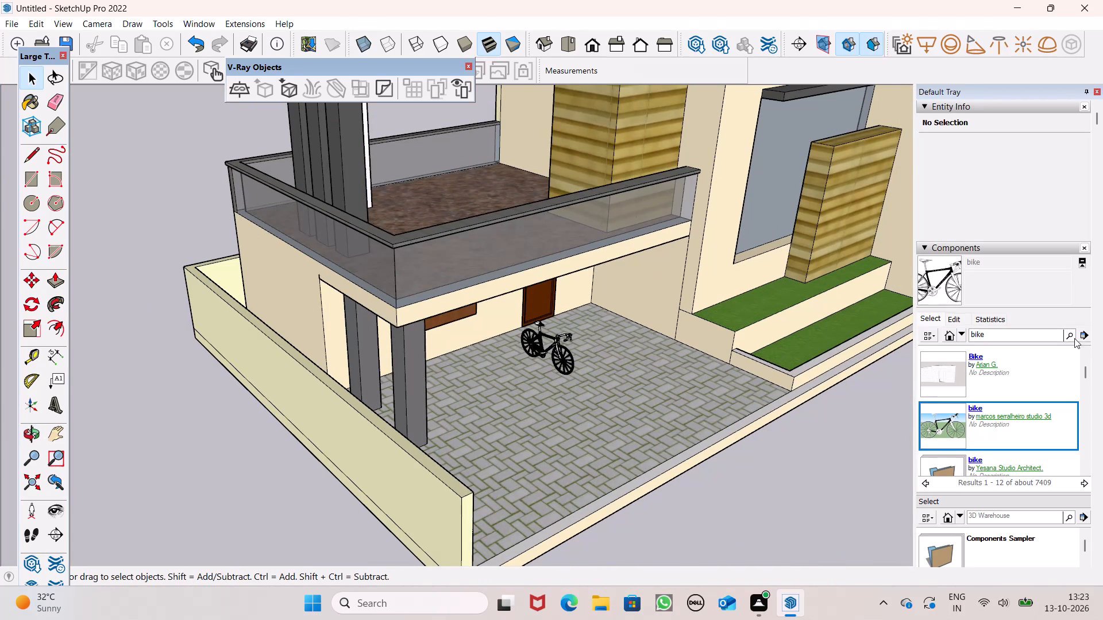
Browse the remaining bike components, and search the component library for "race bike" instead.
{"action": "left_click", "coordinate": [1048, 333]}
{"action": "scroll", "coordinate": [980, 382], "scroll_direction": "down", "scroll_amount": 4}
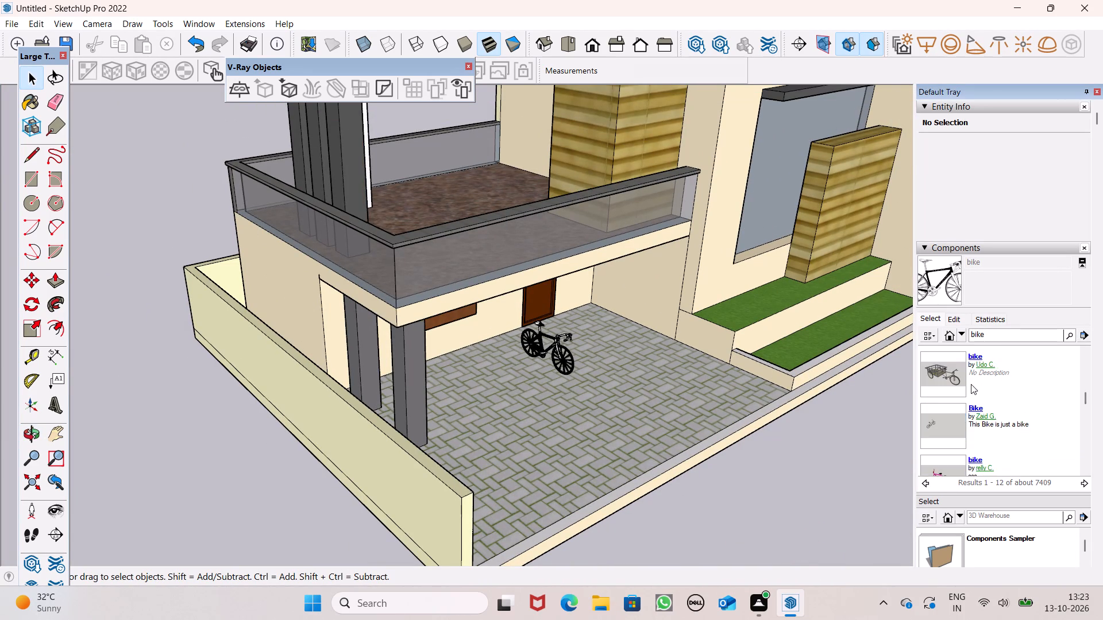
{"action": "scroll", "coordinate": [908, 383], "scroll_direction": "down", "scroll_amount": 1}
{"action": "scroll", "coordinate": [994, 413], "scroll_direction": "down", "scroll_amount": 5}
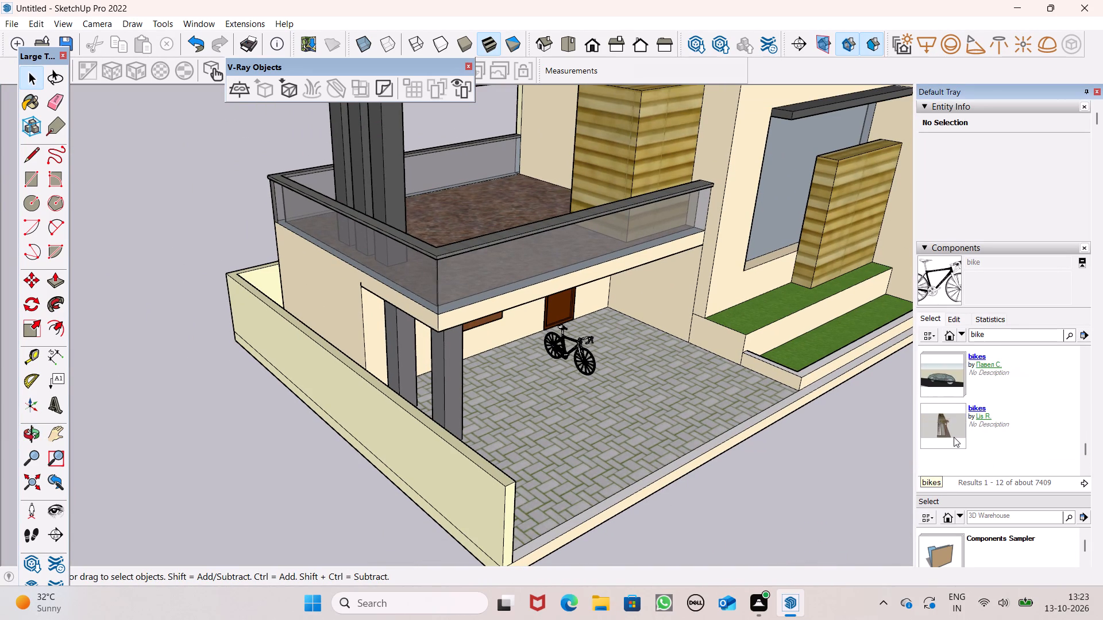
{"action": "left_click", "coordinate": [1025, 339]}
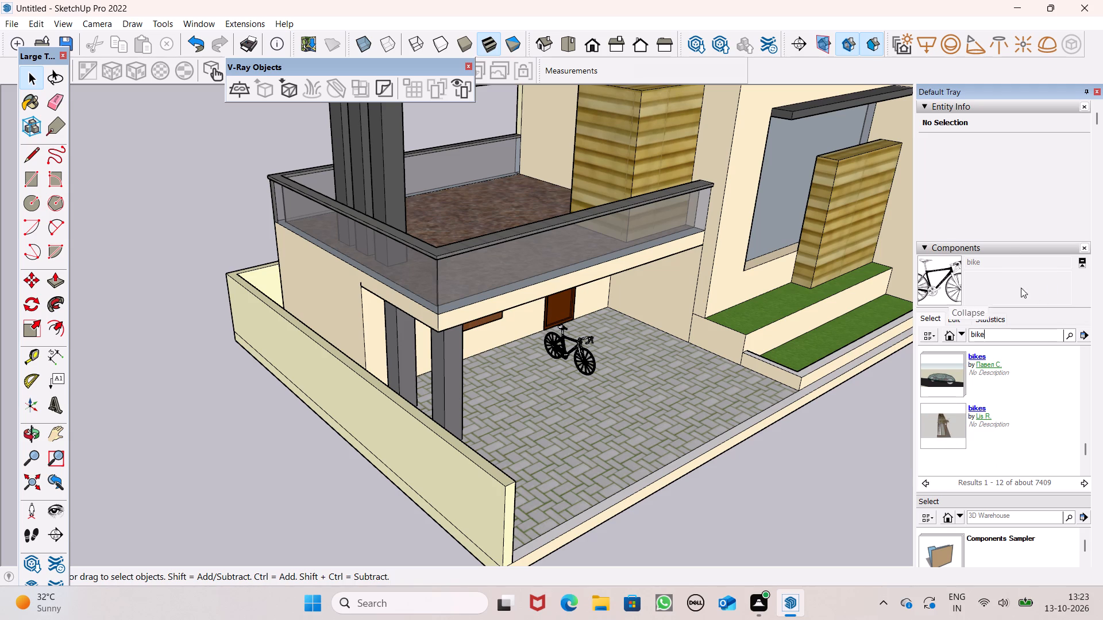
{"action": "key", "text": "BackSpace"}
{"action": "key", "text": "BackSpace"}
{"action": "key", "text": "BackSpace"}
{"action": "key", "text": "BackSpace"}
{"action": "key", "text": "BackSpace"}
{"action": "key", "text": "BackSpace"}
{"action": "key", "text": "BackSpace"}
{"action": "key", "text": "BackSpace"}
{"action": "key", "text": "BackSpace"}
{"action": "key", "text": "BackSpace"}
{"action": "key", "text": "BackSpace"}
{"action": "key", "text": "BackSpace"}
{"action": "key", "text": "BackSpace"}
{"action": "key", "text": "BackSpace"}
{"action": "type", "text": "race"}
{"action": "key", "text": "space"}
{"action": "type", "text": "bike"}
{"action": "key", "text": "Return"}
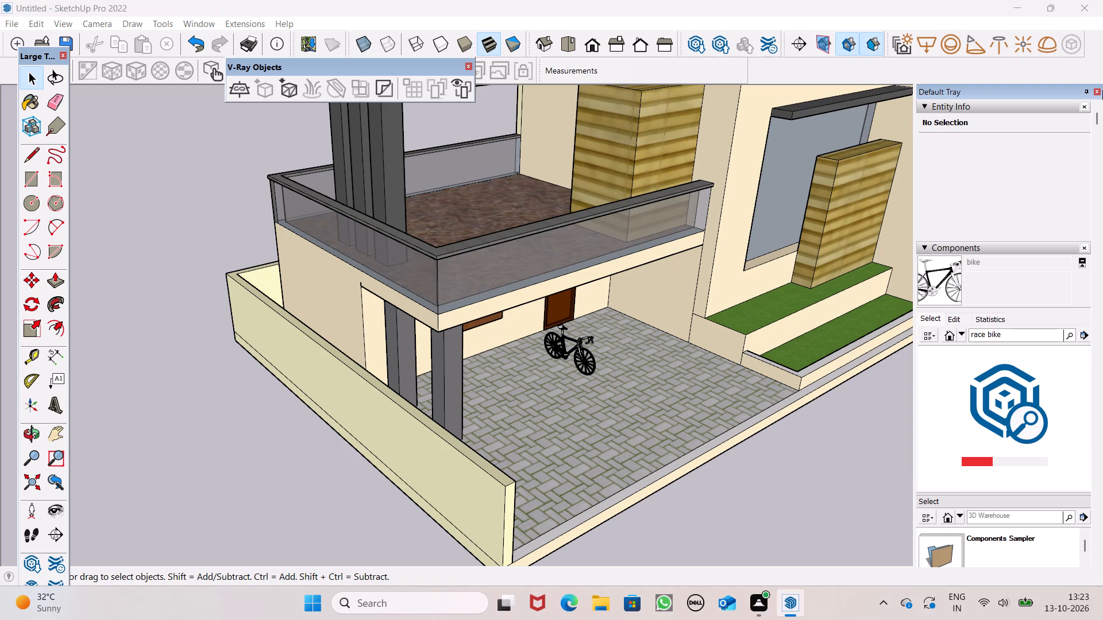
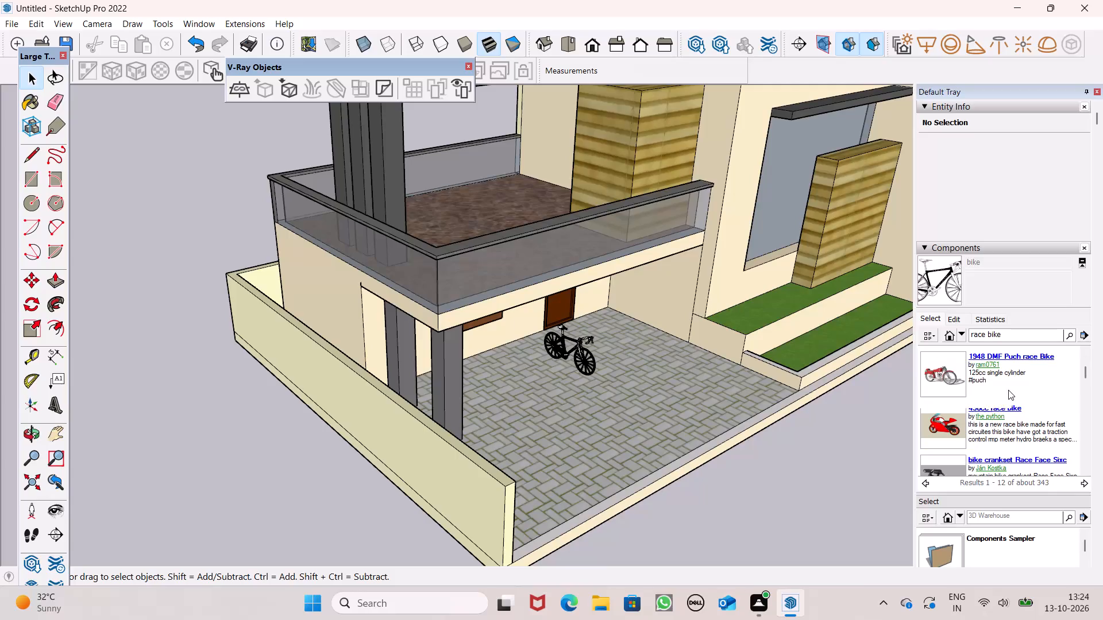
Insert the 450cc race bike component and place it on the ground outside the side boundary wall.
{"action": "left_click", "coordinate": [938, 374]}
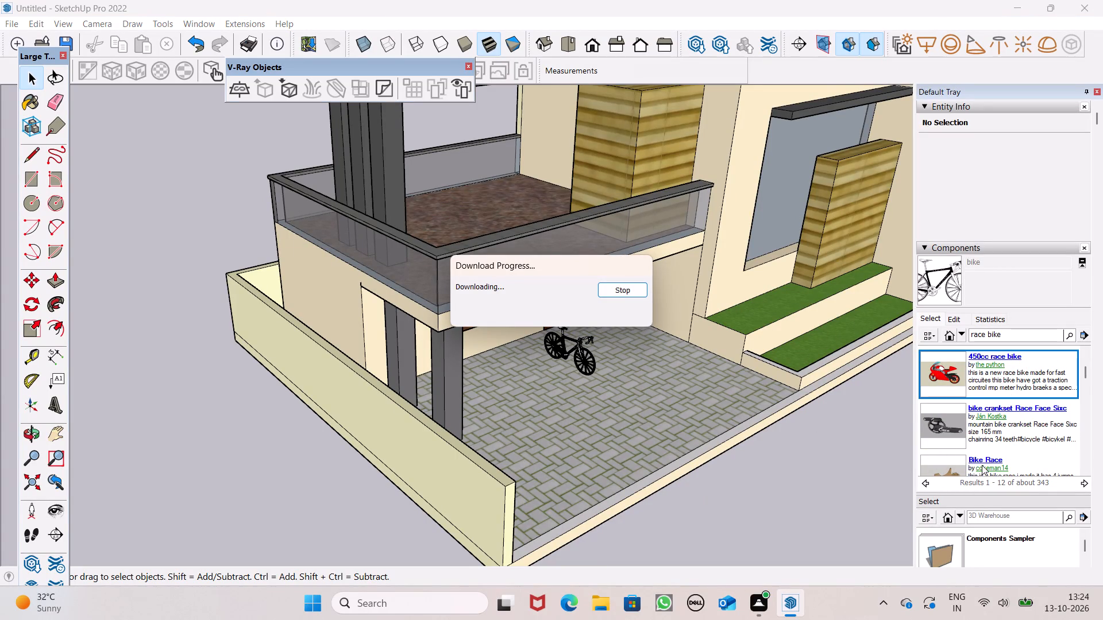
{"action": "scroll", "coordinate": [982, 465], "scroll_direction": "down", "scroll_amount": 2}
{"action": "scroll", "coordinate": [938, 405], "scroll_direction": "down", "scroll_amount": 3}
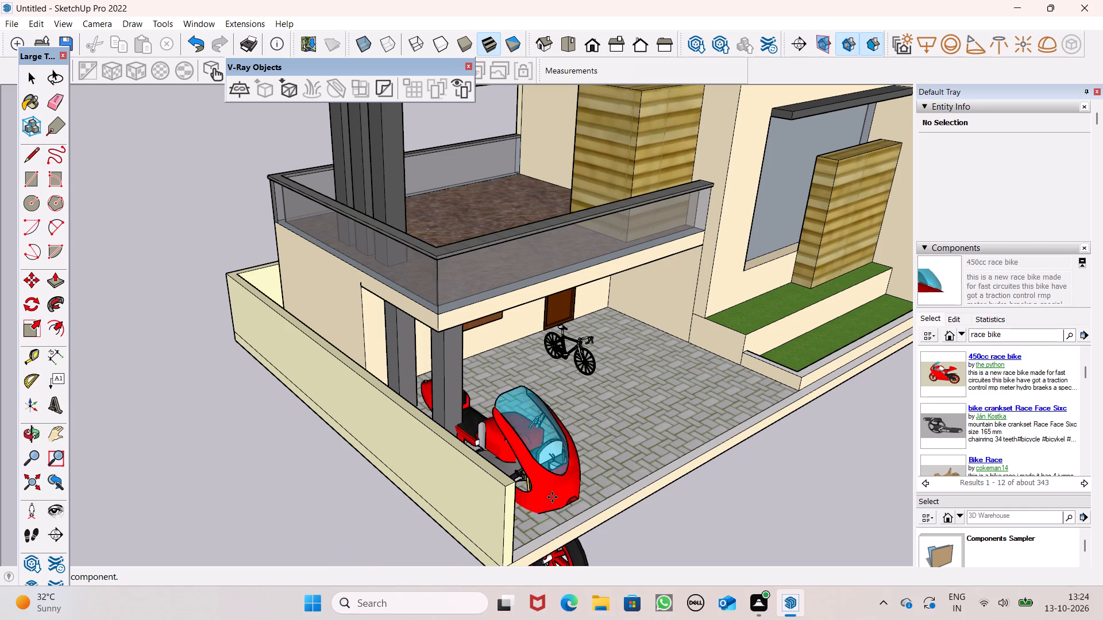
{"action": "left_click", "coordinate": [195, 526]}
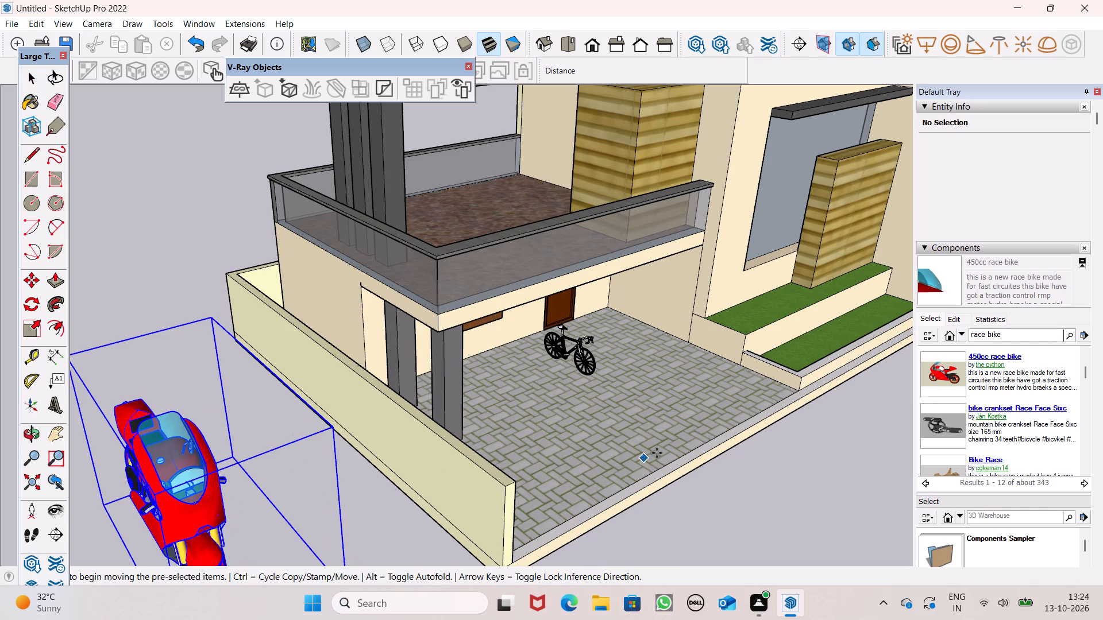
Insert the chopper race bike component and place it on the ground in front of the paved courtyard.
{"action": "scroll", "coordinate": [981, 379], "scroll_direction": "down", "scroll_amount": 3}
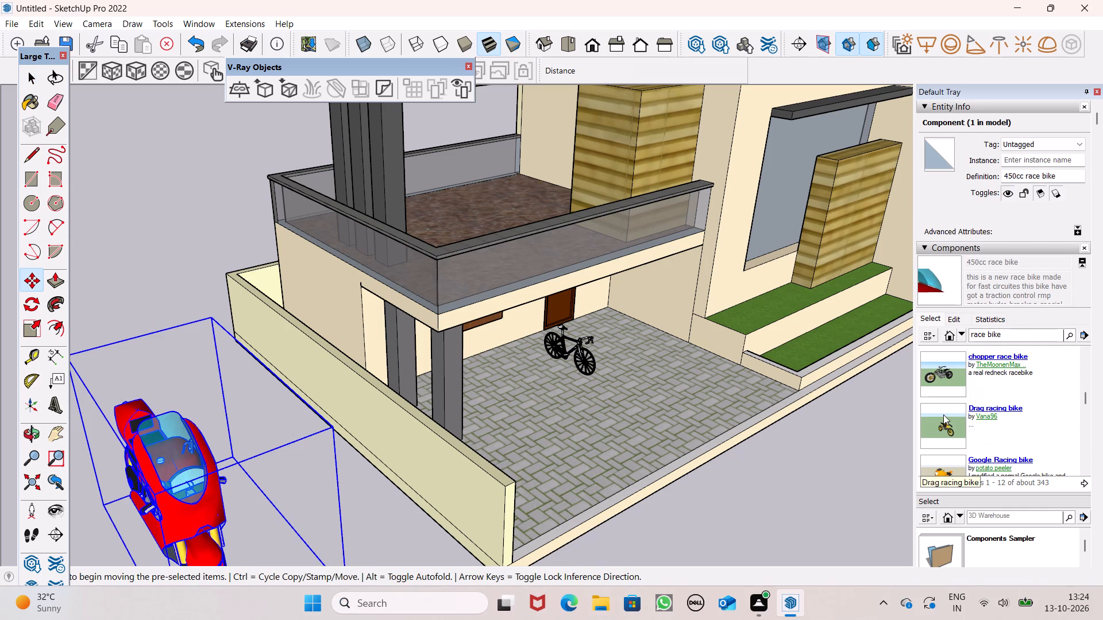
{"action": "left_click", "coordinate": [936, 369]}
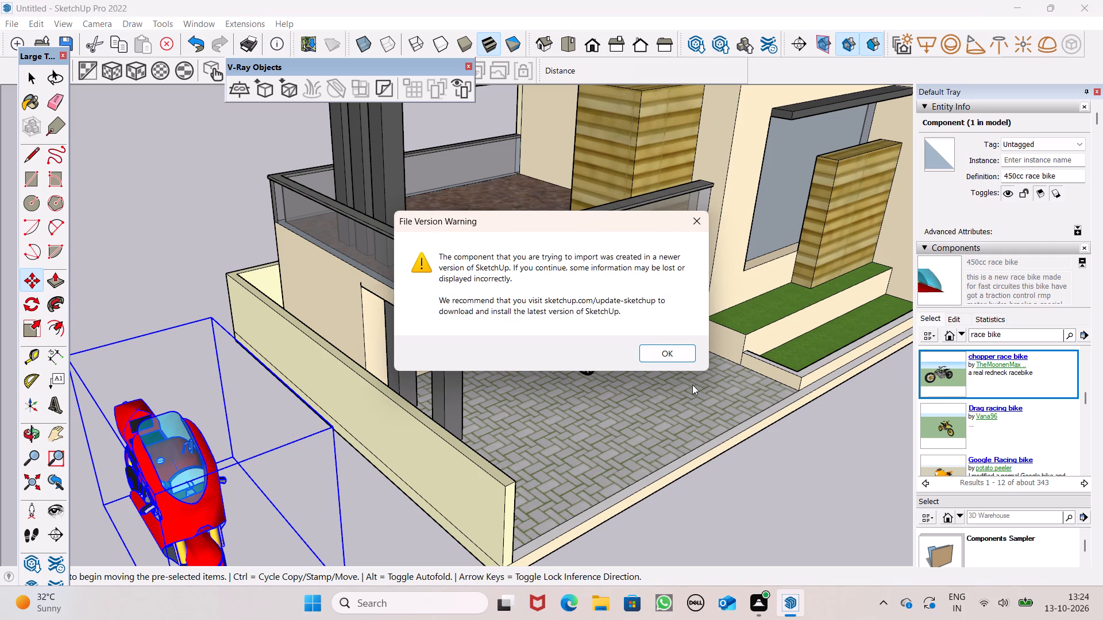
{"action": "left_click", "coordinate": [682, 359]}
{"action": "scroll", "coordinate": [654, 469], "scroll_direction": "down", "scroll_amount": 1}
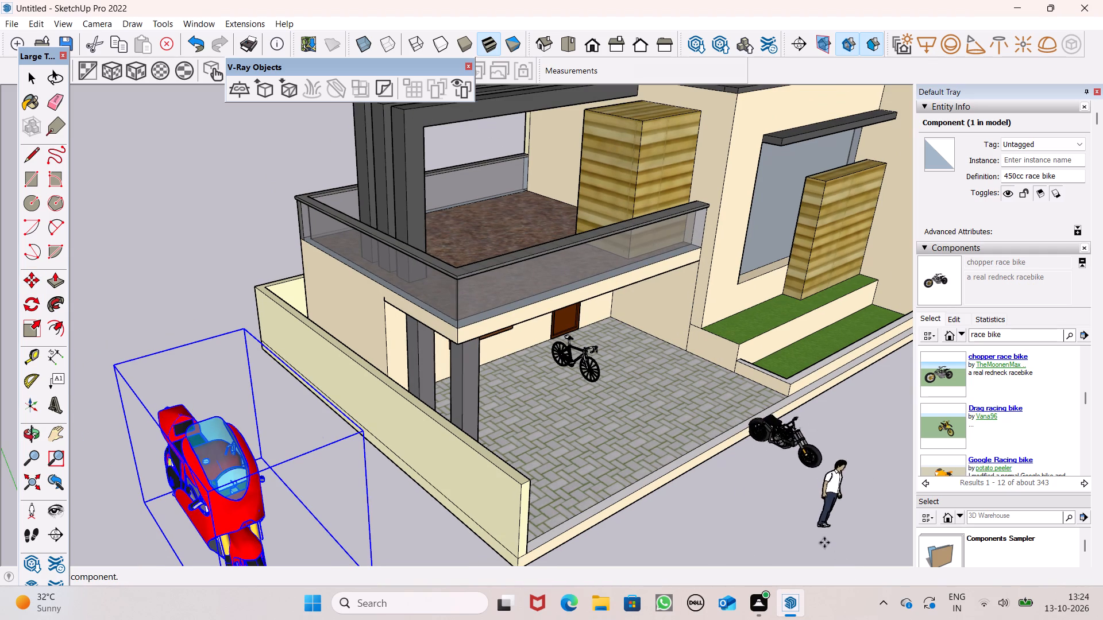
{"action": "scroll", "coordinate": [787, 517], "scroll_direction": "down", "scroll_amount": 4}
{"action": "scroll", "coordinate": [739, 491], "scroll_direction": "down", "scroll_amount": 2}
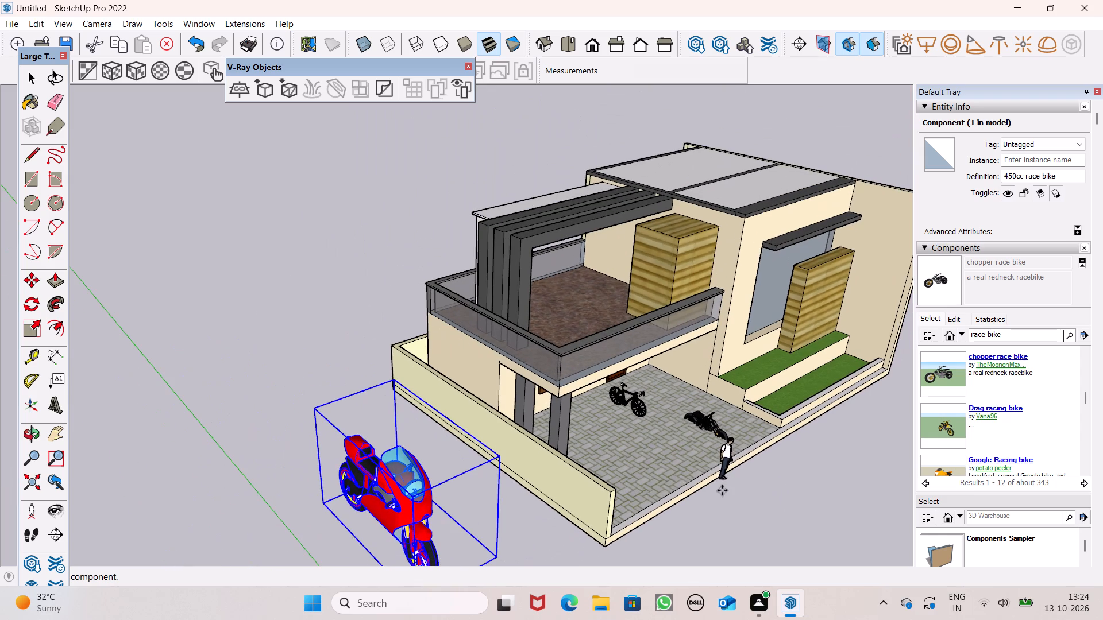
{"action": "left_click", "coordinate": [809, 545]}
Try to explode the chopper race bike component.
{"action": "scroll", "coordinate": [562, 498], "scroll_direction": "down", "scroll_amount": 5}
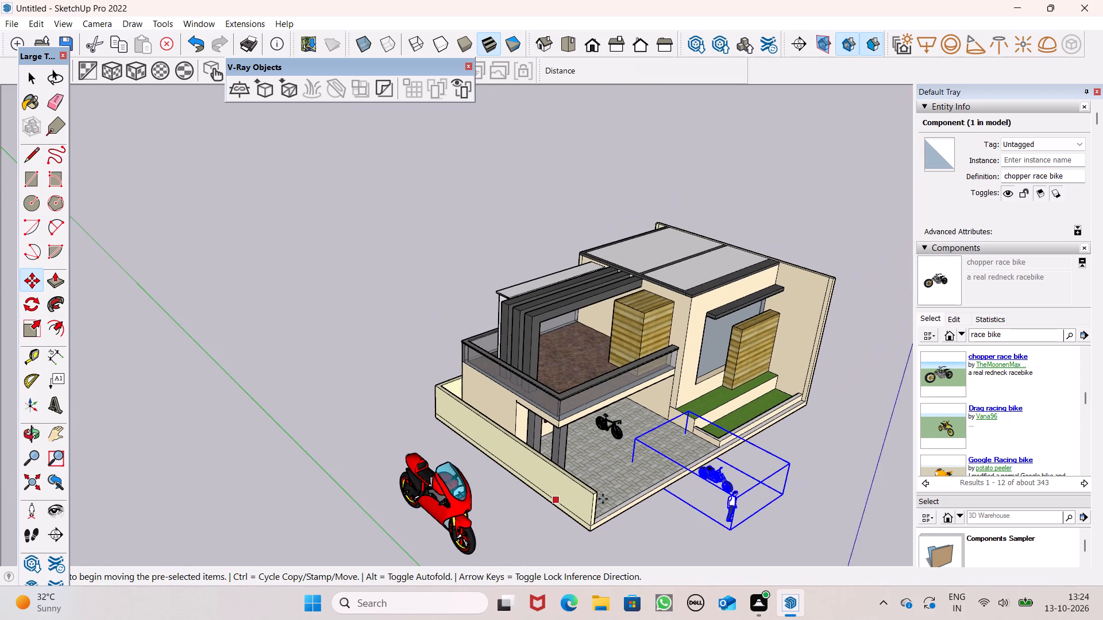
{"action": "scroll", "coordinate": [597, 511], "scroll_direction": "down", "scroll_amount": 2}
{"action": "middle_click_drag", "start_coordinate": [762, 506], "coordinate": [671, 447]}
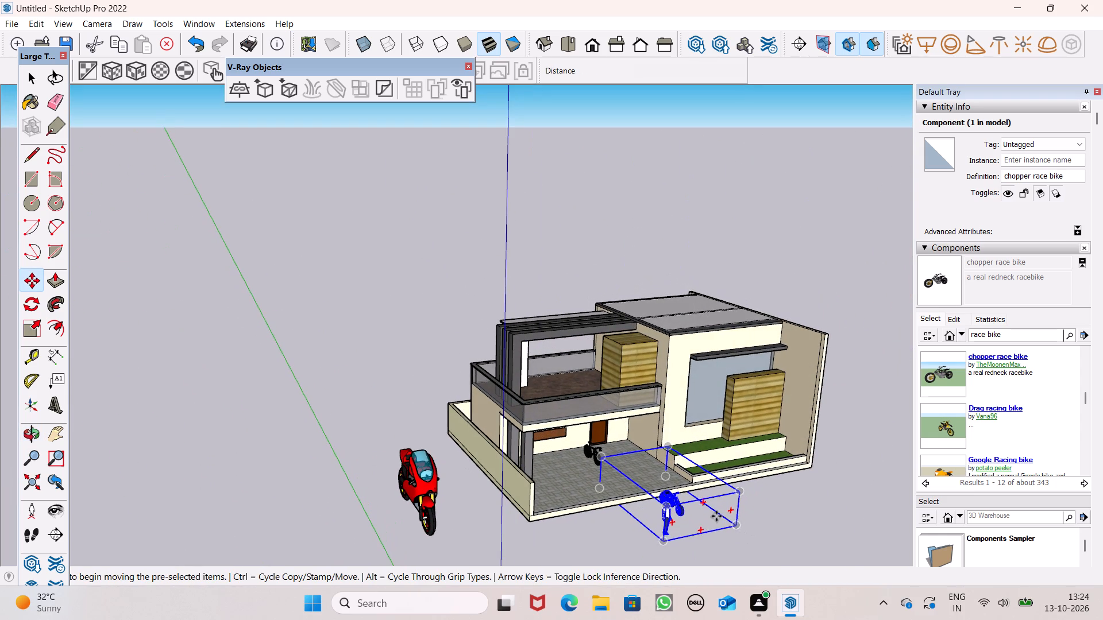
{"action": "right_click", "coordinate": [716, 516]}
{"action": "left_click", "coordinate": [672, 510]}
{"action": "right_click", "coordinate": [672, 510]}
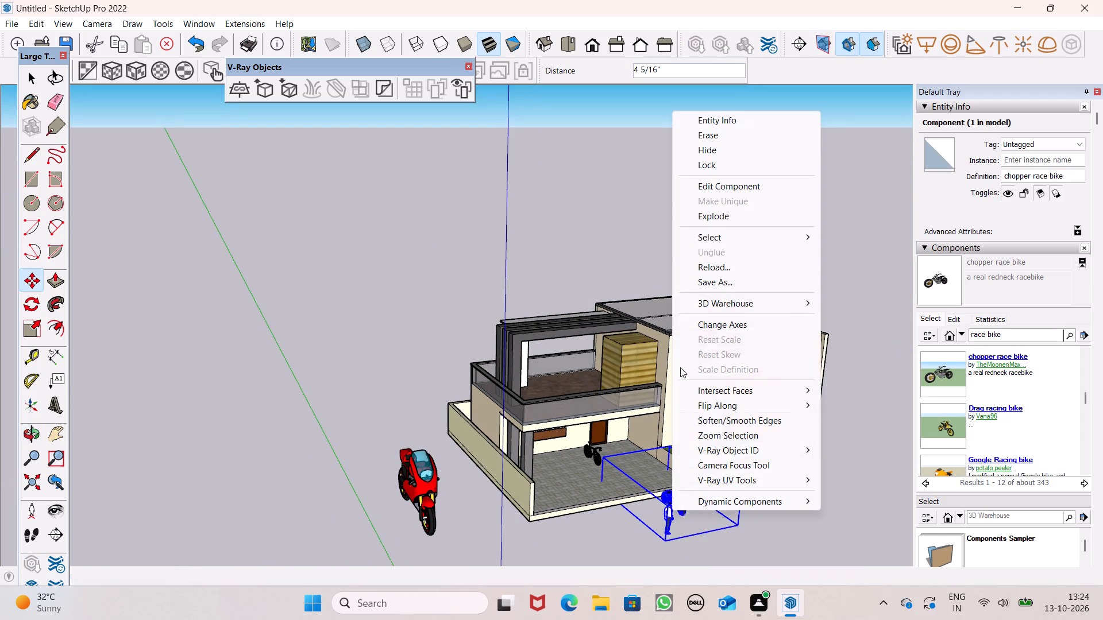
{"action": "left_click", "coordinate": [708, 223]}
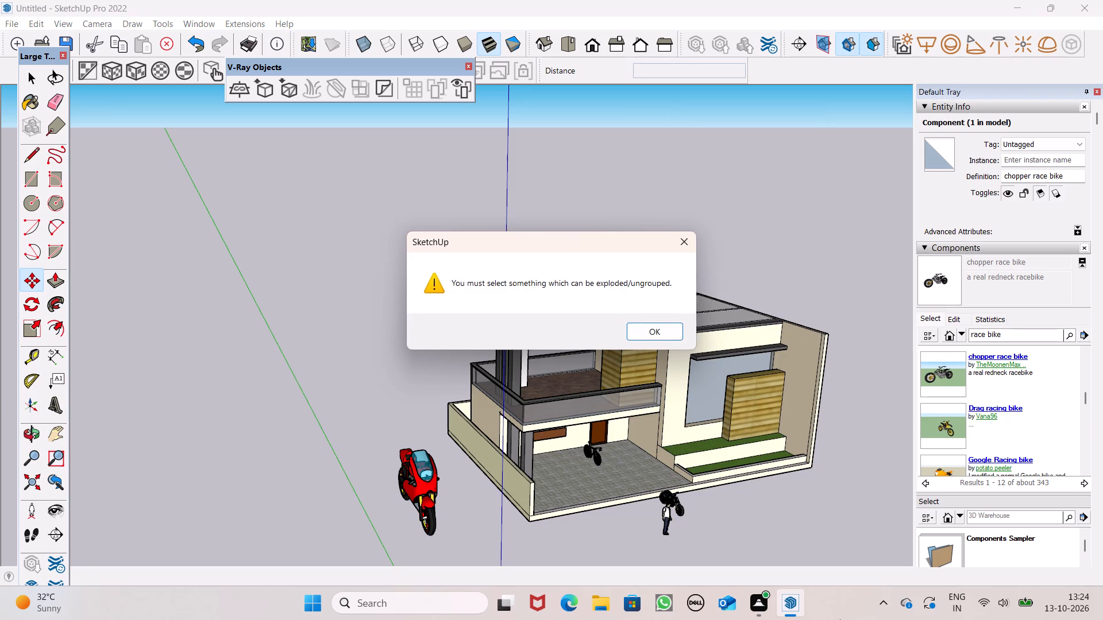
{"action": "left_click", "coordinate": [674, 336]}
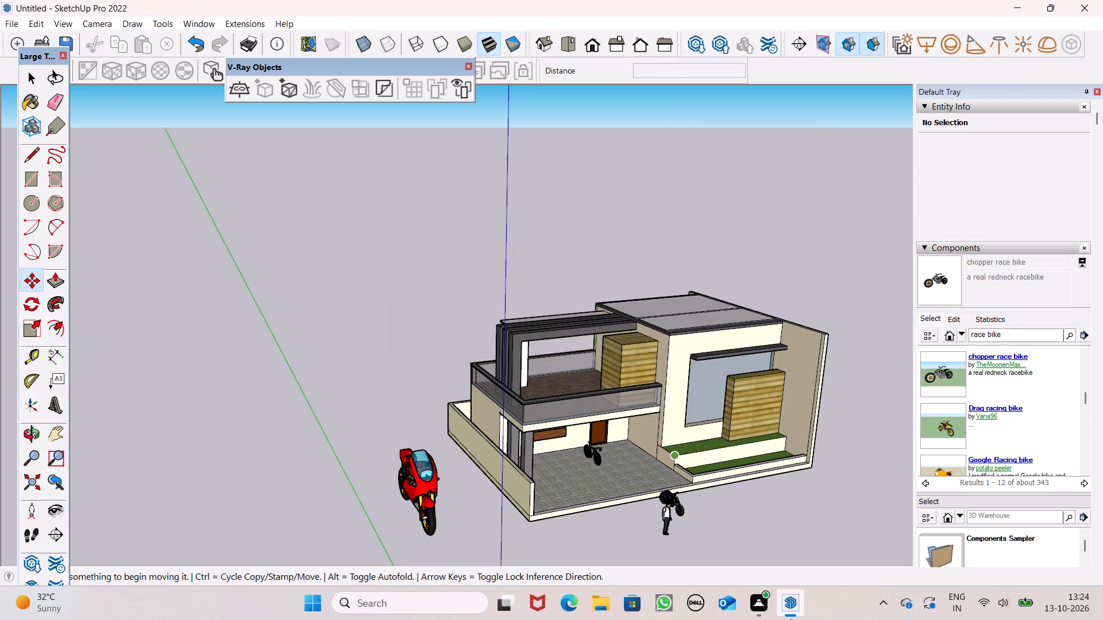
Explode the chopper race bike component in front of the house into its separate parts.
{"action": "middle_click_drag", "start_coordinate": [790, 619], "coordinate": [816, 619]}
{"action": "scroll", "coordinate": [785, 565], "scroll_direction": "up", "scroll_amount": 2}
{"action": "scroll", "coordinate": [763, 541], "scroll_direction": "down", "scroll_amount": 1}
{"action": "scroll", "coordinate": [754, 537], "scroll_direction": "up", "scroll_amount": 3}
{"action": "scroll", "coordinate": [668, 525], "scroll_direction": "up", "scroll_amount": 4}
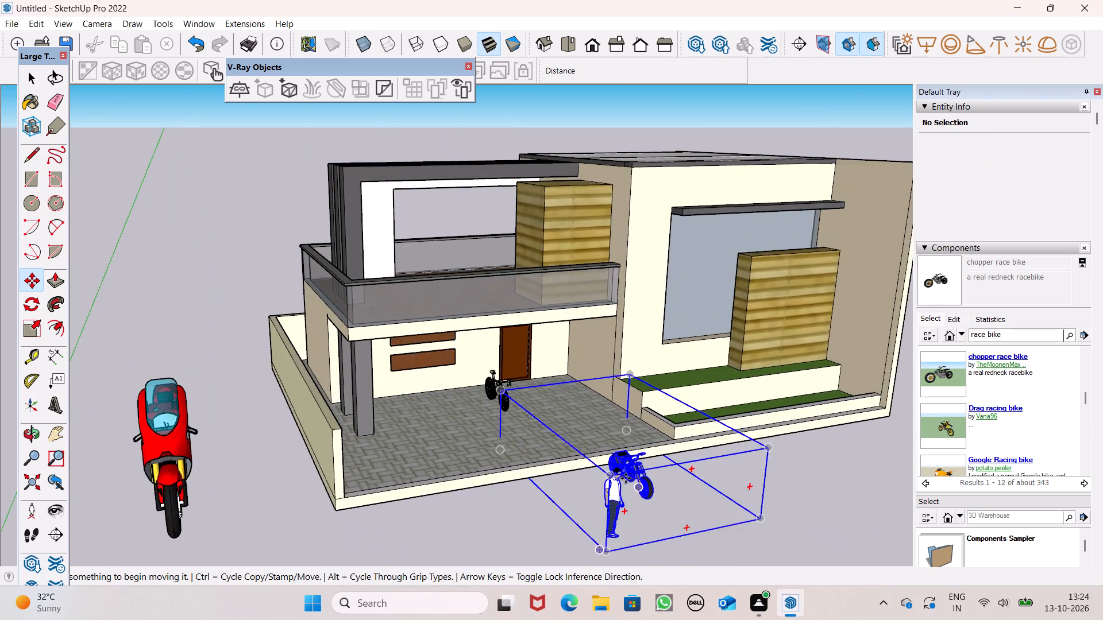
{"action": "scroll", "coordinate": [604, 501], "scroll_direction": "up", "scroll_amount": 5}
{"action": "right_click", "coordinate": [623, 517]}
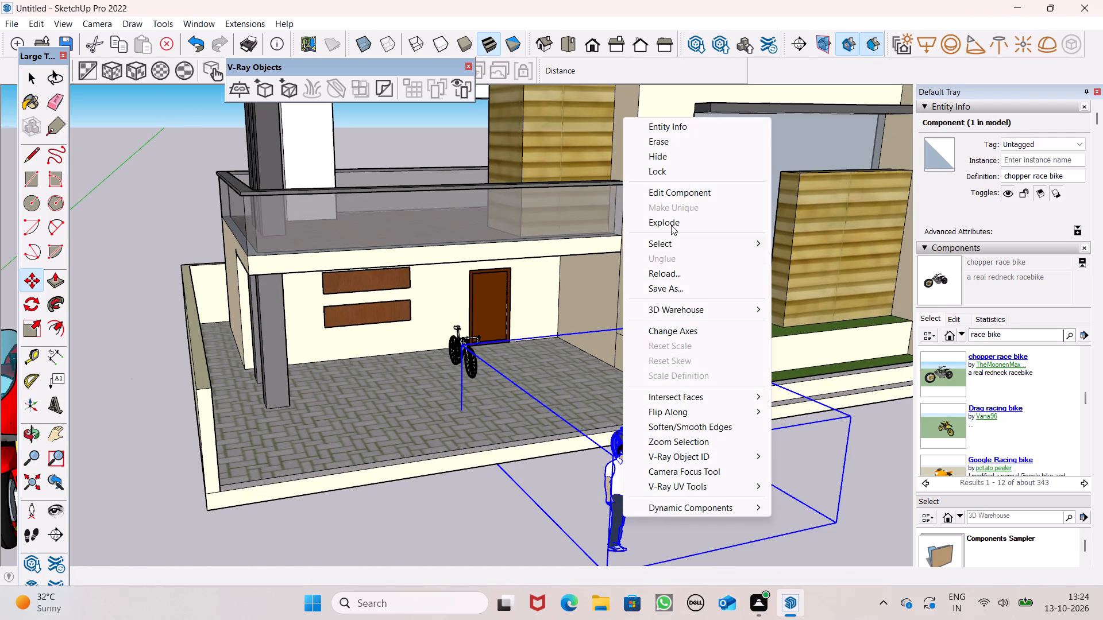
{"action": "left_click", "coordinate": [671, 224]}
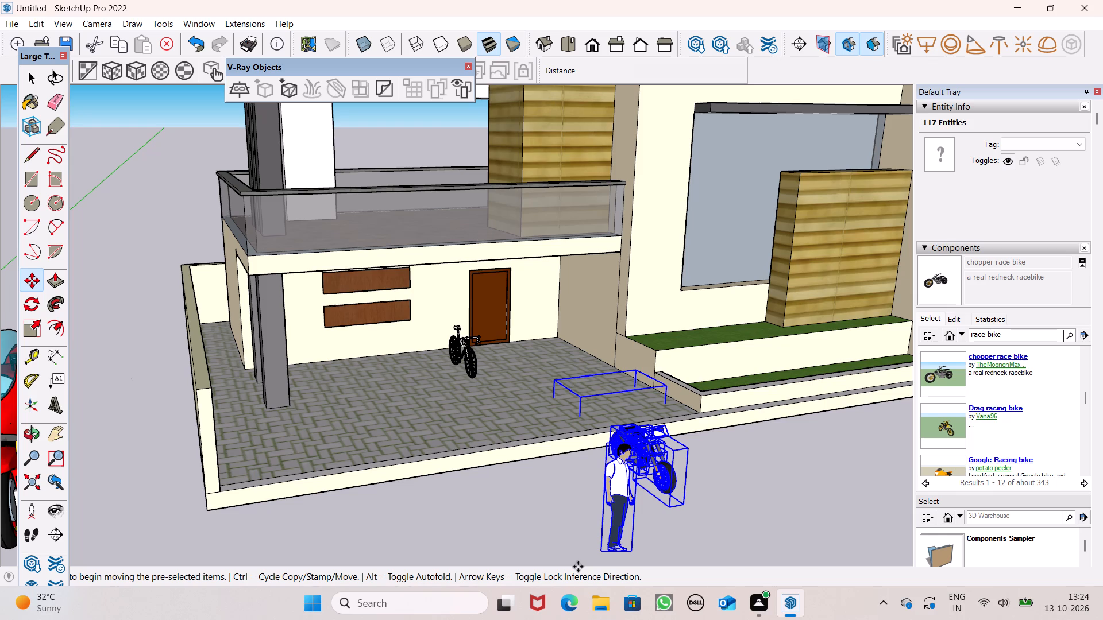
Move the exploded chopper bike parts and the human figure onto open ground in front of the house.
{"action": "left_click", "coordinate": [527, 553]}
{"action": "middle_click_drag", "start_coordinate": [619, 553], "coordinate": [769, 560]}
{"action": "scroll", "coordinate": [769, 560], "scroll_direction": "up", "scroll_amount": 1}
{"action": "scroll", "coordinate": [795, 540], "scroll_direction": "down", "scroll_amount": 3}
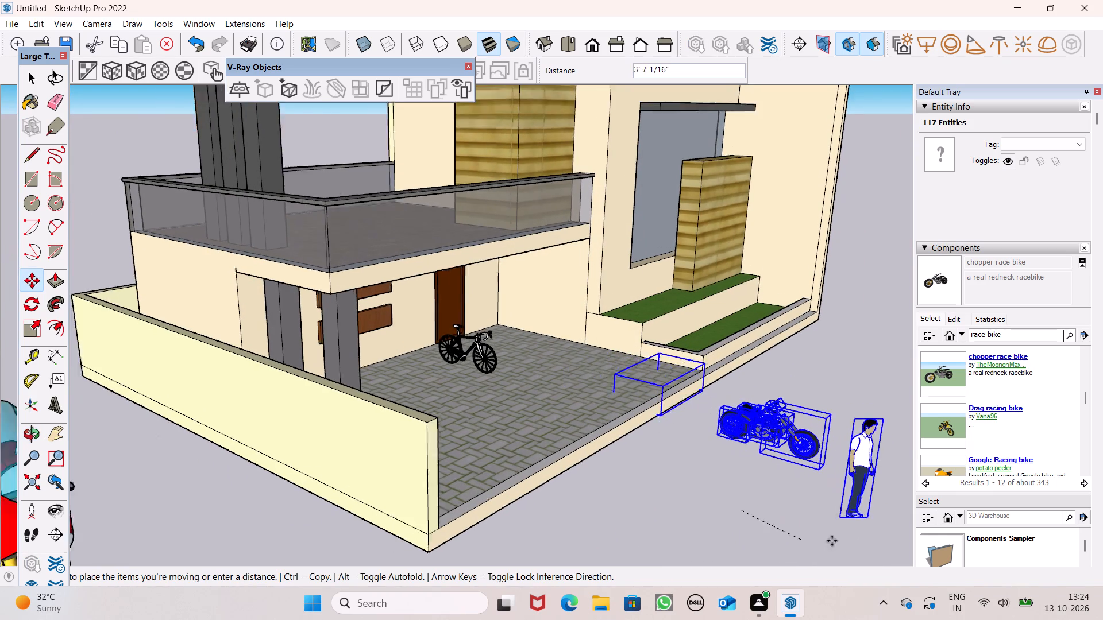
{"action": "scroll", "coordinate": [832, 541], "scroll_direction": "down", "scroll_amount": 1}
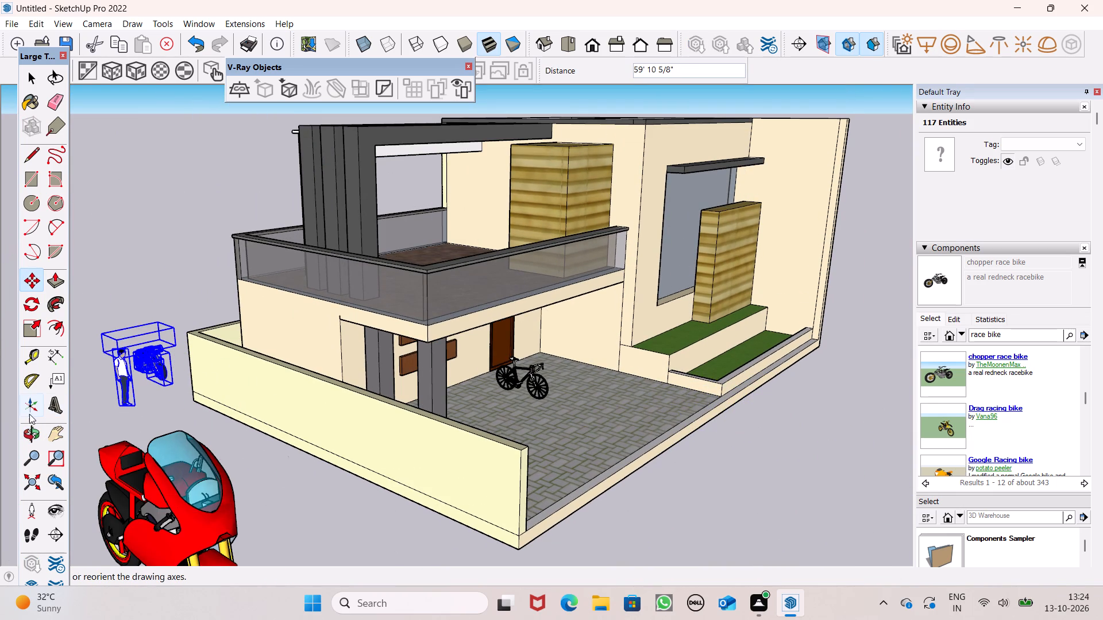
{"action": "scroll", "coordinate": [195, 366], "scroll_direction": "down", "scroll_amount": 4}
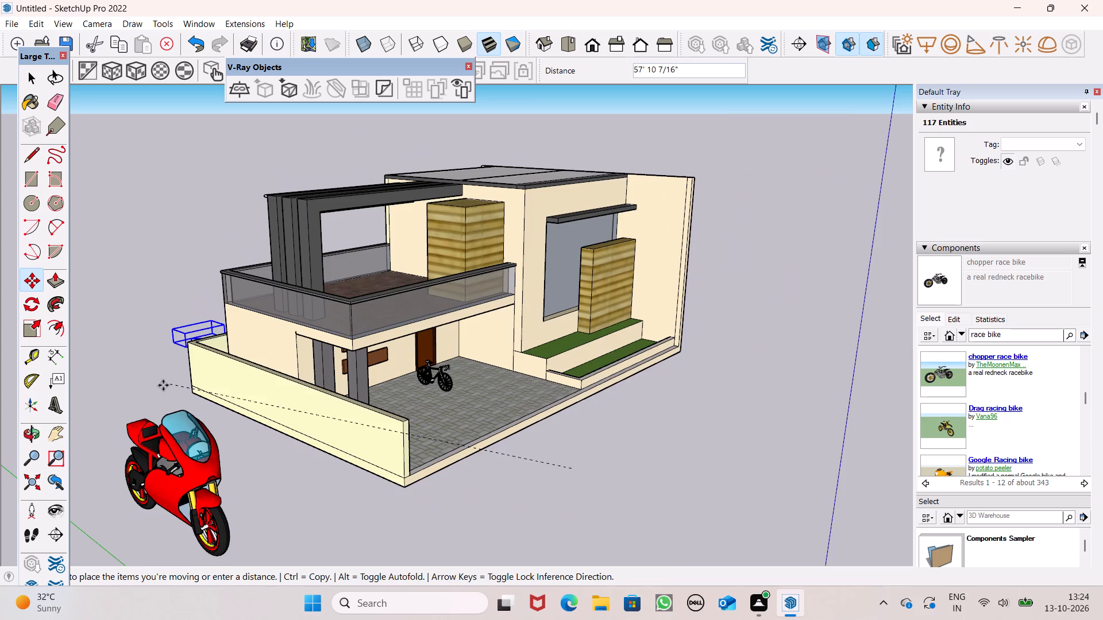
{"action": "scroll", "coordinate": [163, 382], "scroll_direction": "down", "scroll_amount": 6}
{"action": "left_click", "coordinate": [468, 486]}
{"action": "scroll", "coordinate": [488, 412], "scroll_direction": "up", "scroll_amount": 4}
{"action": "middle_click_drag", "start_coordinate": [493, 490], "coordinate": [585, 560]}
{"action": "scroll", "coordinate": [585, 553], "scroll_direction": "up", "scroll_amount": 3}
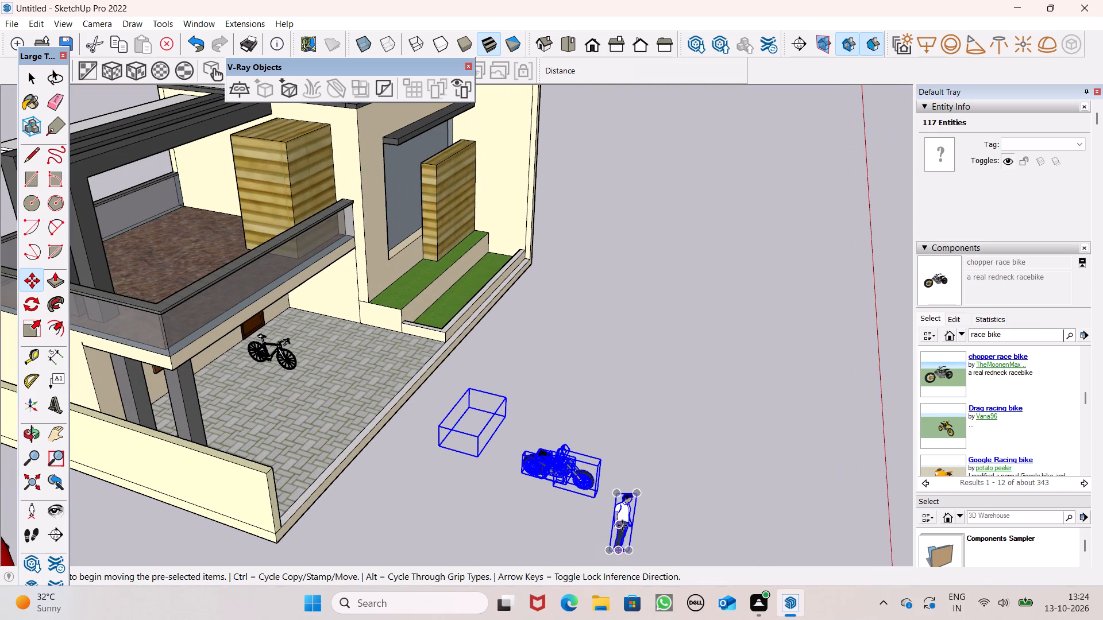
{"action": "left_click", "coordinate": [670, 472]}
{"action": "key", "text": "space"}
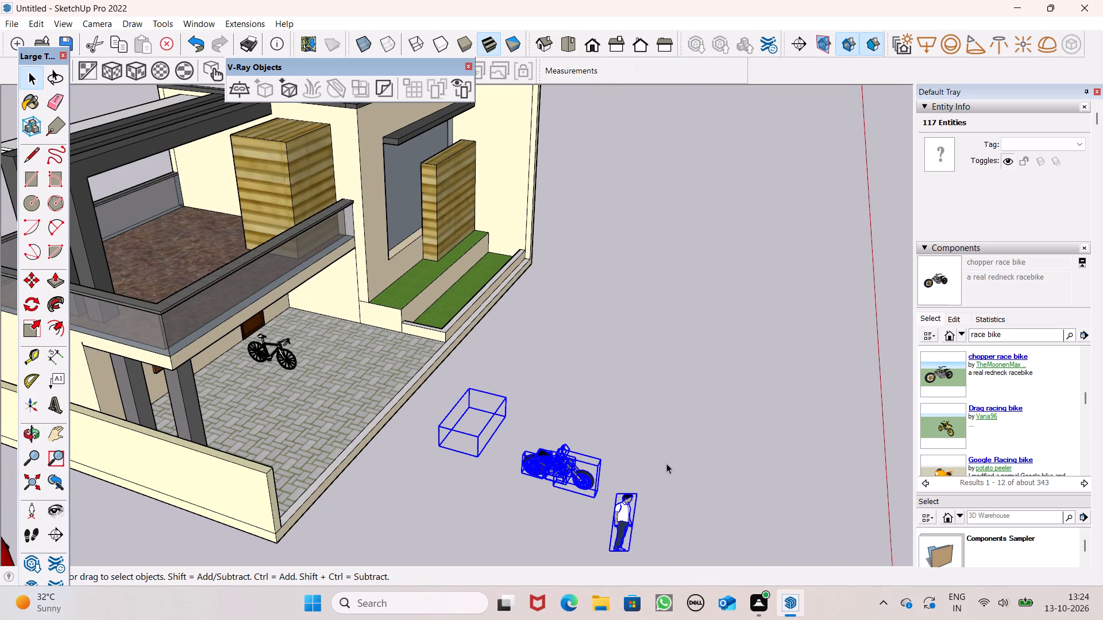
{"action": "key", "text": "space"}
Delete the human figure standing beside the chopper bike.
{"action": "left_click", "coordinate": [636, 387]}
{"action": "left_click", "coordinate": [623, 523]}
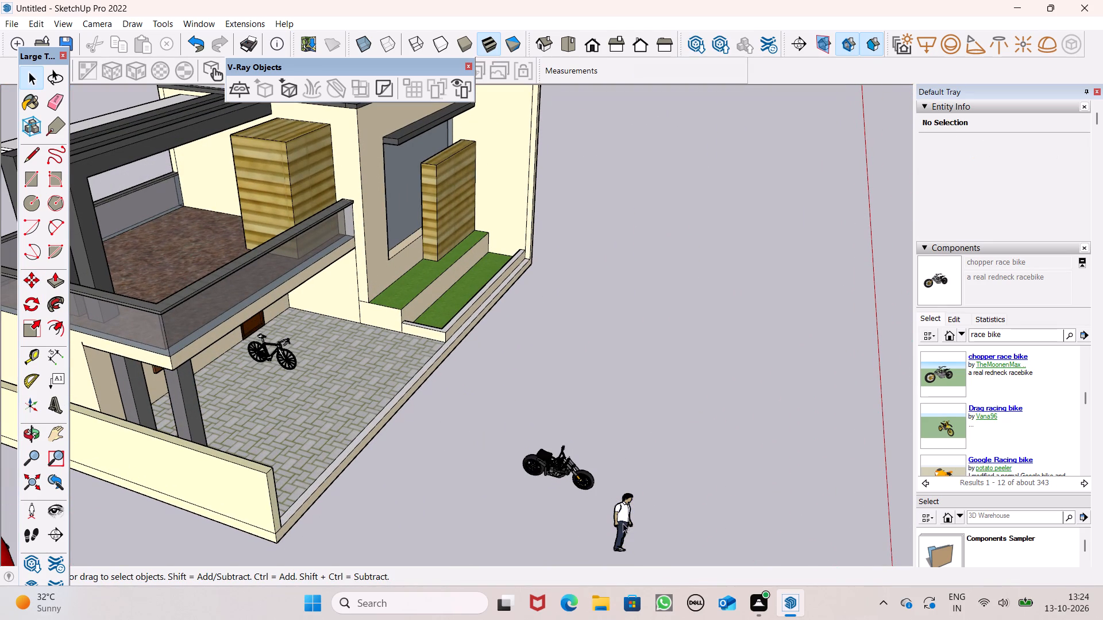
{"action": "key", "text": "Delete"}
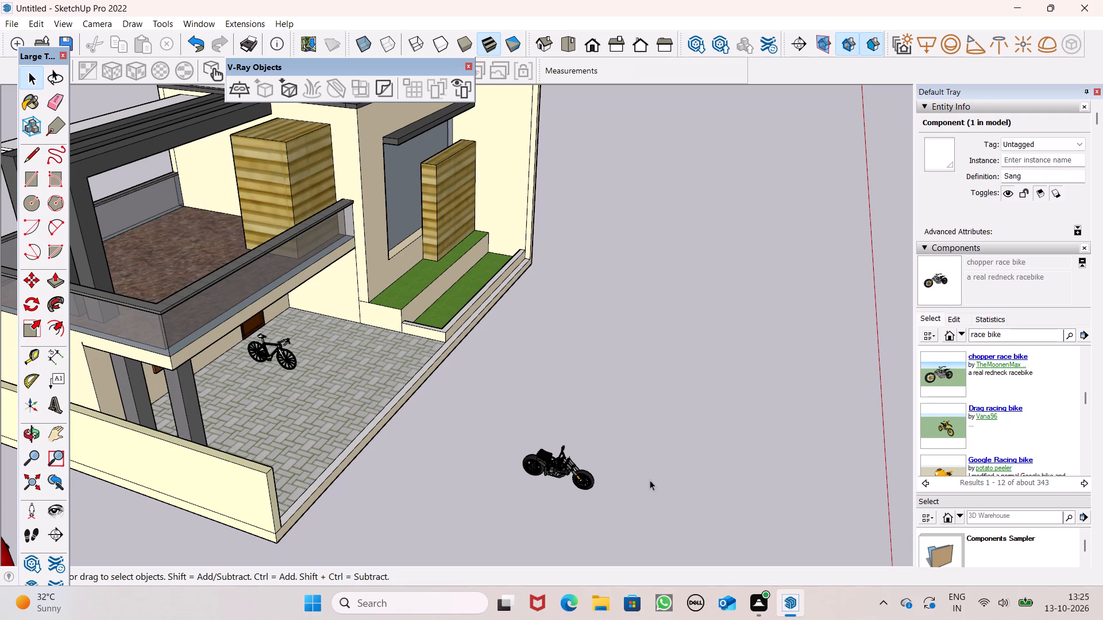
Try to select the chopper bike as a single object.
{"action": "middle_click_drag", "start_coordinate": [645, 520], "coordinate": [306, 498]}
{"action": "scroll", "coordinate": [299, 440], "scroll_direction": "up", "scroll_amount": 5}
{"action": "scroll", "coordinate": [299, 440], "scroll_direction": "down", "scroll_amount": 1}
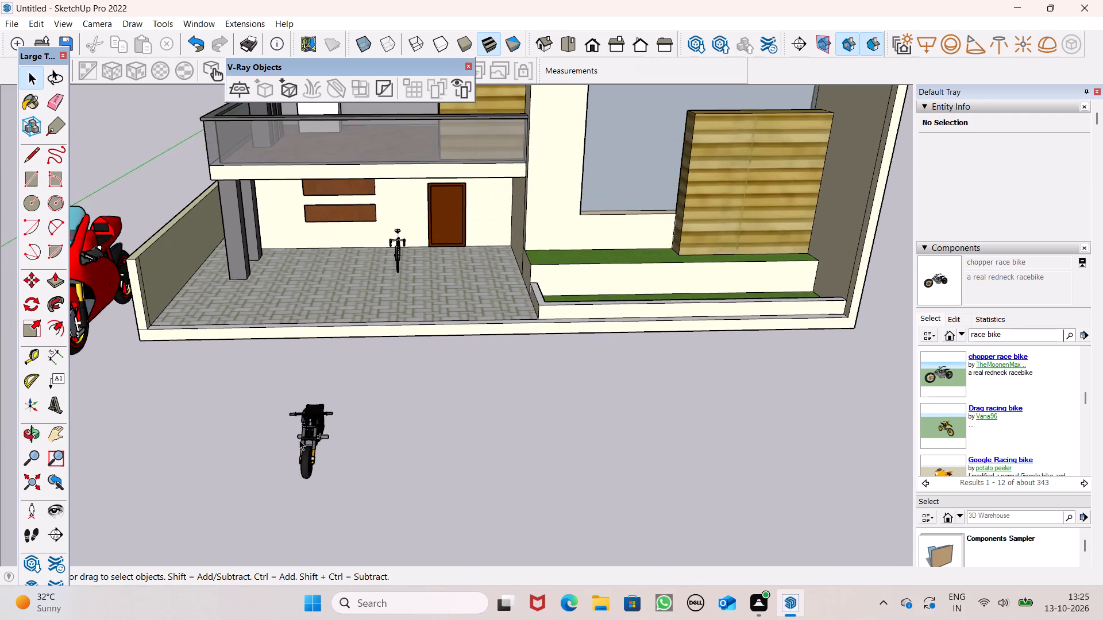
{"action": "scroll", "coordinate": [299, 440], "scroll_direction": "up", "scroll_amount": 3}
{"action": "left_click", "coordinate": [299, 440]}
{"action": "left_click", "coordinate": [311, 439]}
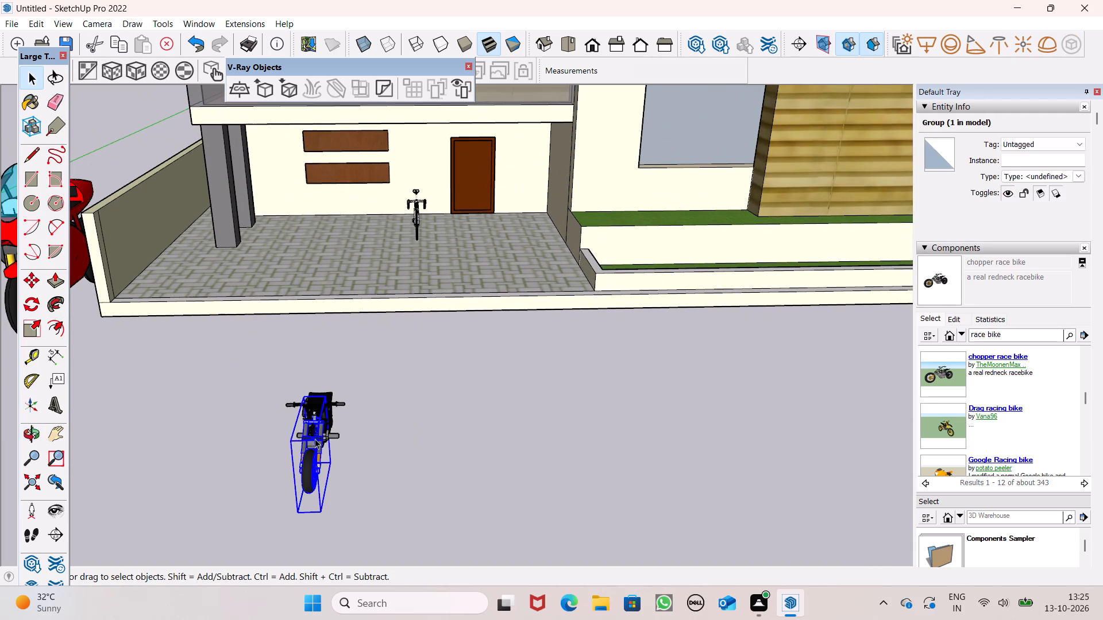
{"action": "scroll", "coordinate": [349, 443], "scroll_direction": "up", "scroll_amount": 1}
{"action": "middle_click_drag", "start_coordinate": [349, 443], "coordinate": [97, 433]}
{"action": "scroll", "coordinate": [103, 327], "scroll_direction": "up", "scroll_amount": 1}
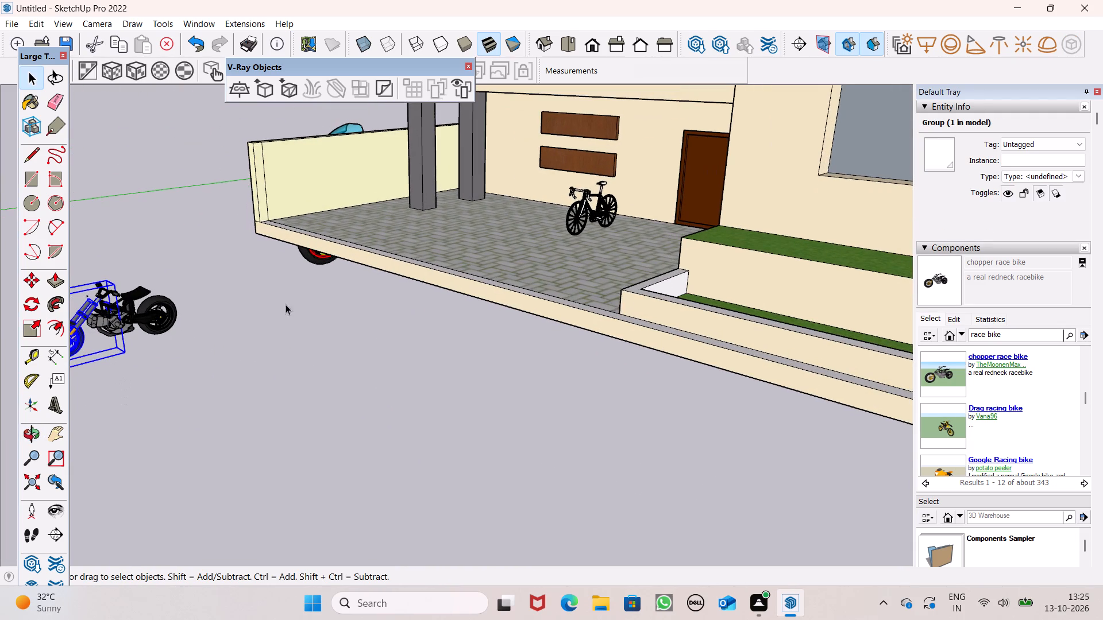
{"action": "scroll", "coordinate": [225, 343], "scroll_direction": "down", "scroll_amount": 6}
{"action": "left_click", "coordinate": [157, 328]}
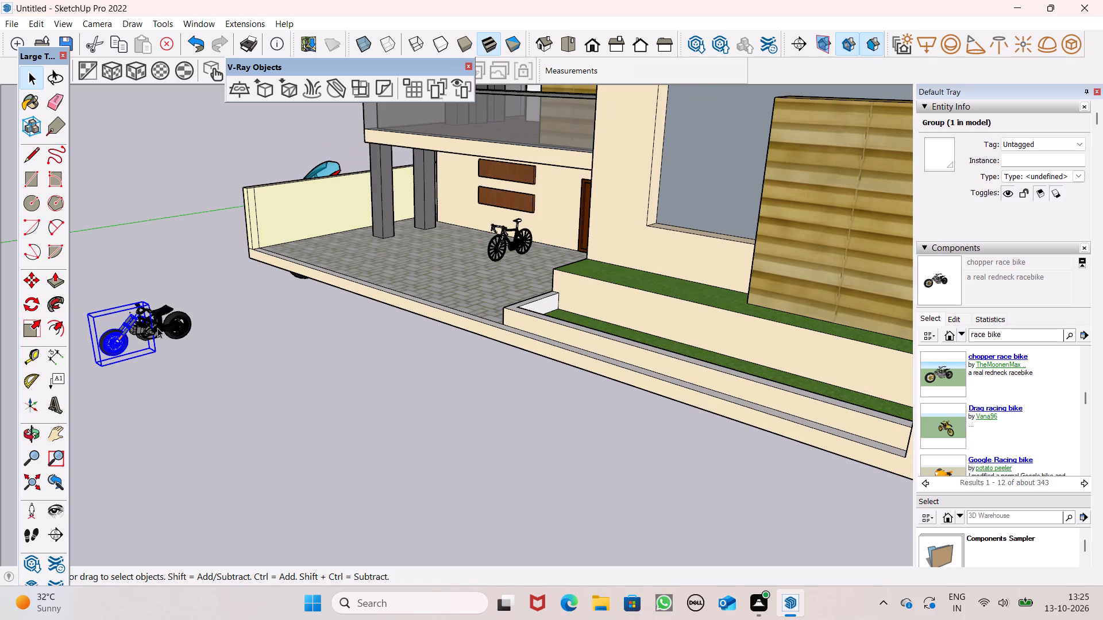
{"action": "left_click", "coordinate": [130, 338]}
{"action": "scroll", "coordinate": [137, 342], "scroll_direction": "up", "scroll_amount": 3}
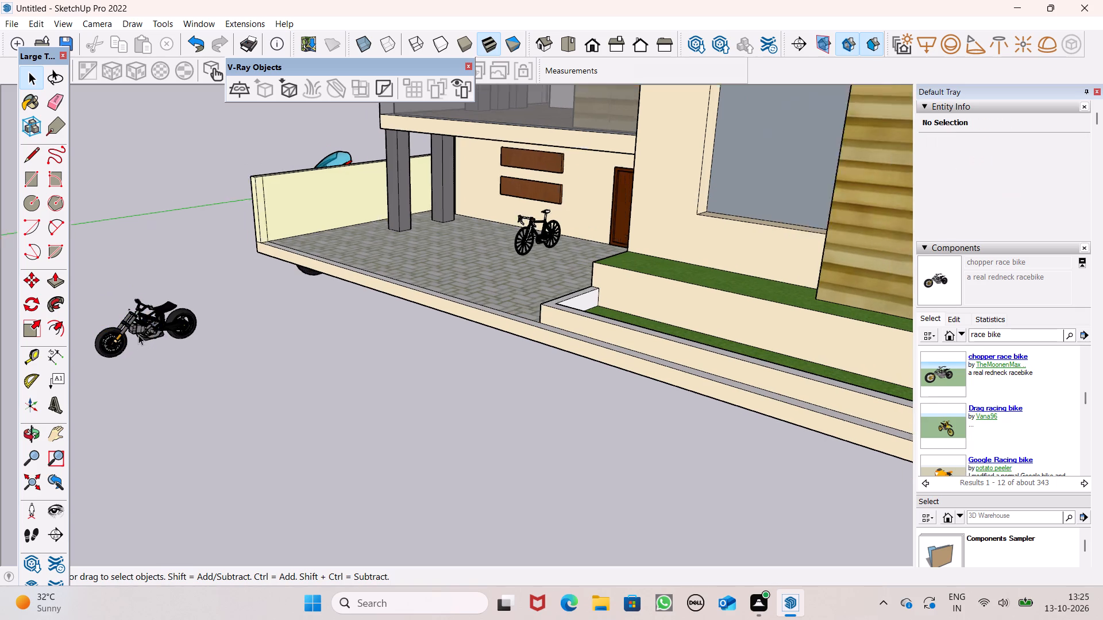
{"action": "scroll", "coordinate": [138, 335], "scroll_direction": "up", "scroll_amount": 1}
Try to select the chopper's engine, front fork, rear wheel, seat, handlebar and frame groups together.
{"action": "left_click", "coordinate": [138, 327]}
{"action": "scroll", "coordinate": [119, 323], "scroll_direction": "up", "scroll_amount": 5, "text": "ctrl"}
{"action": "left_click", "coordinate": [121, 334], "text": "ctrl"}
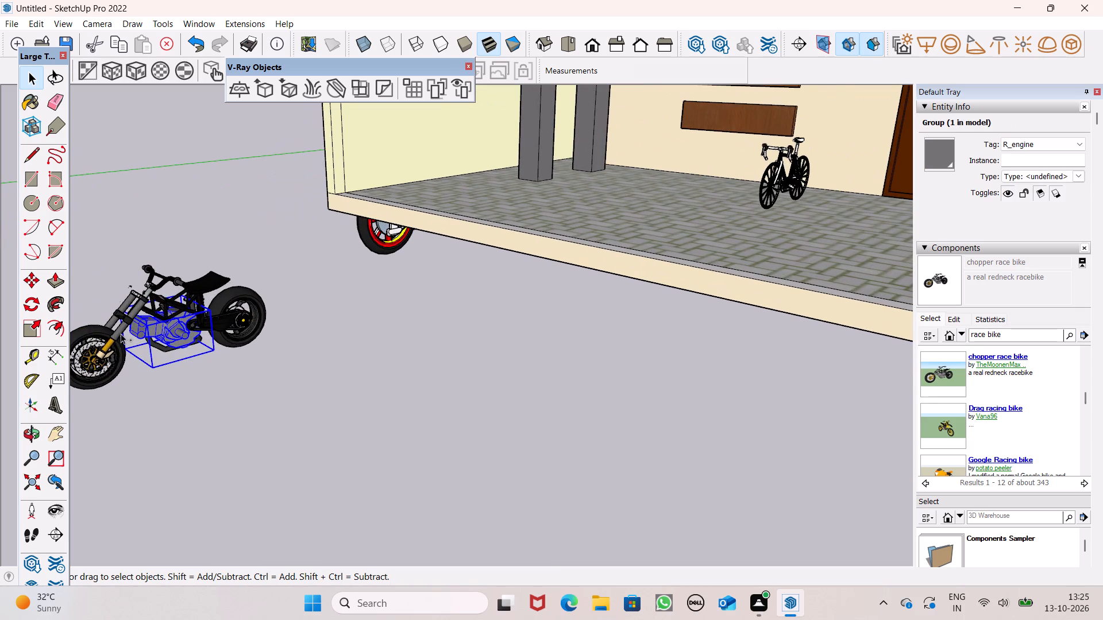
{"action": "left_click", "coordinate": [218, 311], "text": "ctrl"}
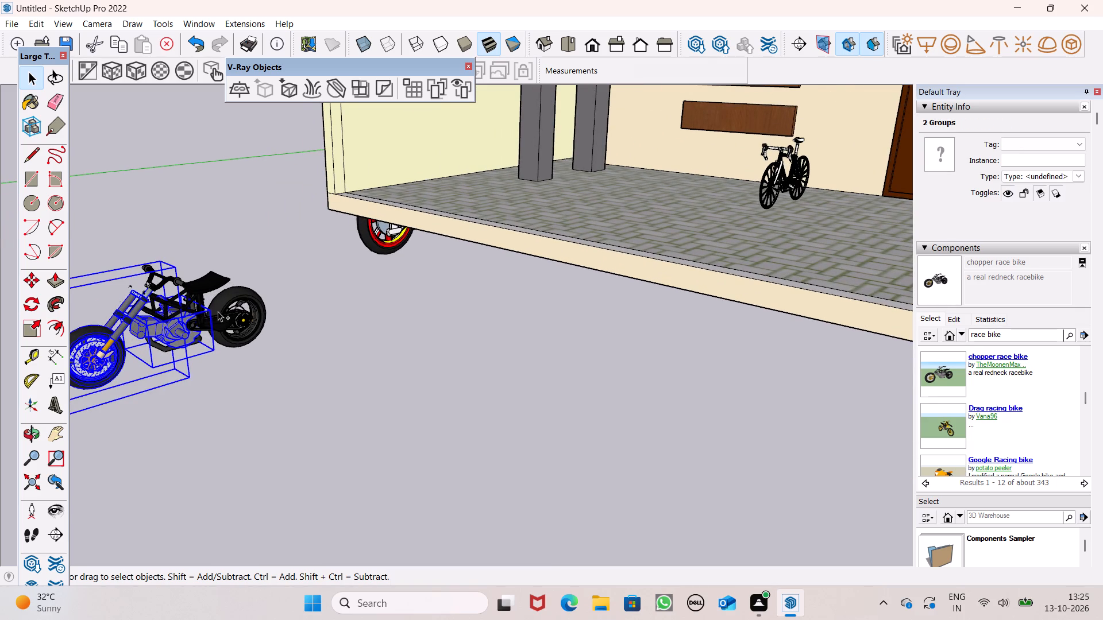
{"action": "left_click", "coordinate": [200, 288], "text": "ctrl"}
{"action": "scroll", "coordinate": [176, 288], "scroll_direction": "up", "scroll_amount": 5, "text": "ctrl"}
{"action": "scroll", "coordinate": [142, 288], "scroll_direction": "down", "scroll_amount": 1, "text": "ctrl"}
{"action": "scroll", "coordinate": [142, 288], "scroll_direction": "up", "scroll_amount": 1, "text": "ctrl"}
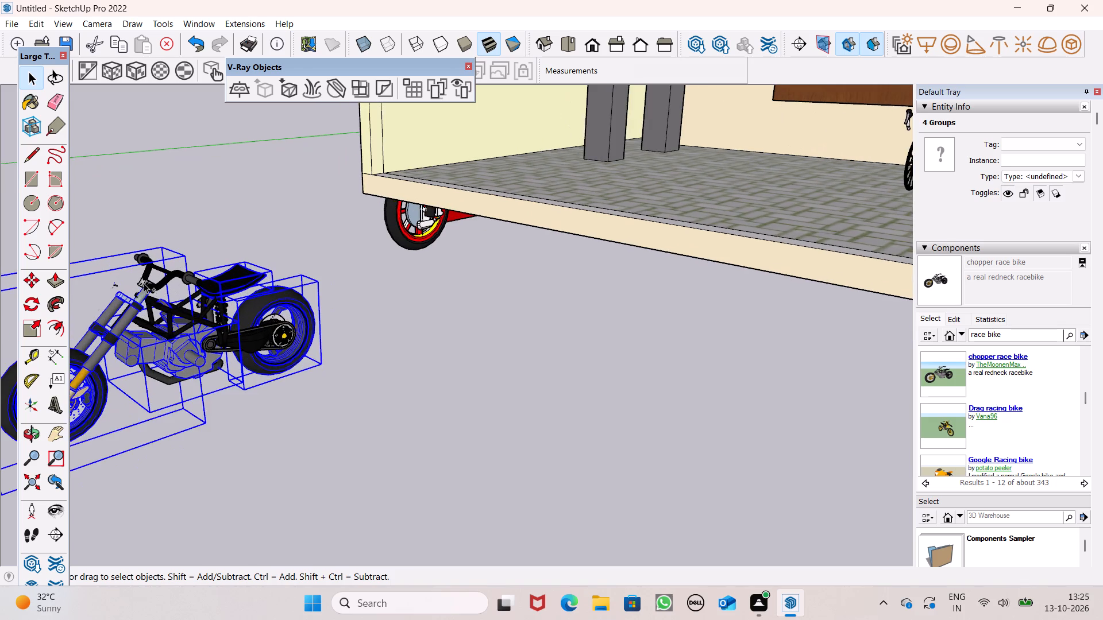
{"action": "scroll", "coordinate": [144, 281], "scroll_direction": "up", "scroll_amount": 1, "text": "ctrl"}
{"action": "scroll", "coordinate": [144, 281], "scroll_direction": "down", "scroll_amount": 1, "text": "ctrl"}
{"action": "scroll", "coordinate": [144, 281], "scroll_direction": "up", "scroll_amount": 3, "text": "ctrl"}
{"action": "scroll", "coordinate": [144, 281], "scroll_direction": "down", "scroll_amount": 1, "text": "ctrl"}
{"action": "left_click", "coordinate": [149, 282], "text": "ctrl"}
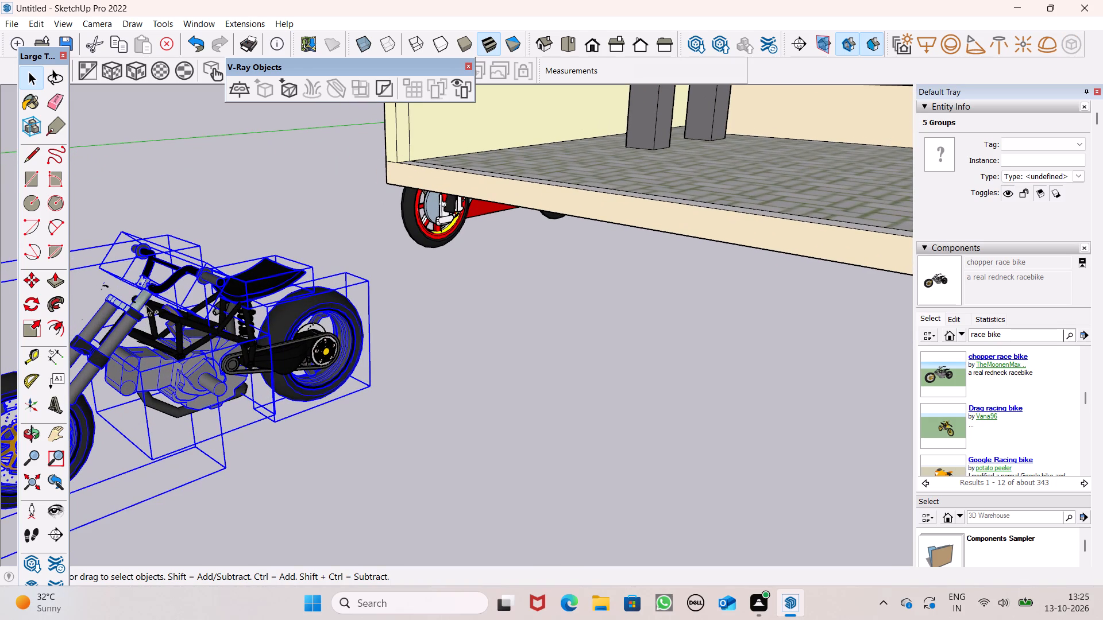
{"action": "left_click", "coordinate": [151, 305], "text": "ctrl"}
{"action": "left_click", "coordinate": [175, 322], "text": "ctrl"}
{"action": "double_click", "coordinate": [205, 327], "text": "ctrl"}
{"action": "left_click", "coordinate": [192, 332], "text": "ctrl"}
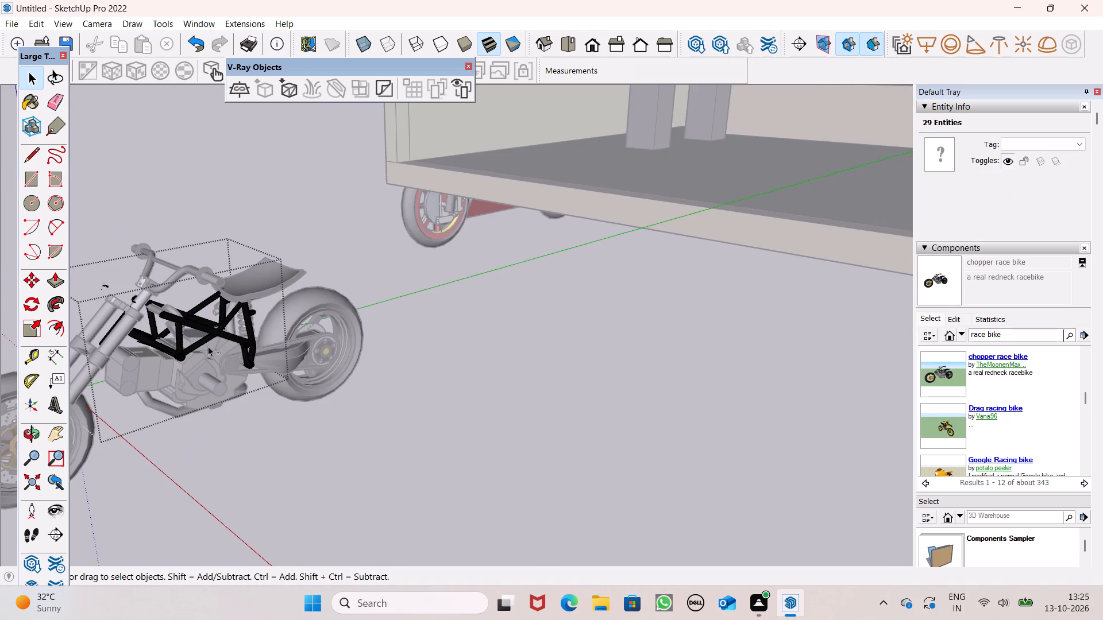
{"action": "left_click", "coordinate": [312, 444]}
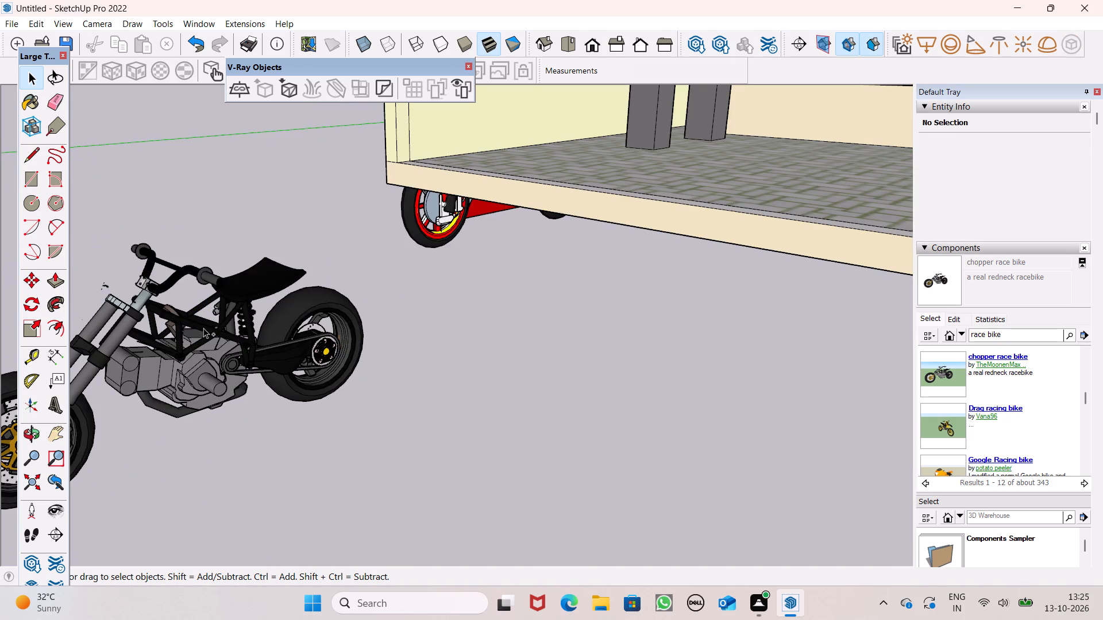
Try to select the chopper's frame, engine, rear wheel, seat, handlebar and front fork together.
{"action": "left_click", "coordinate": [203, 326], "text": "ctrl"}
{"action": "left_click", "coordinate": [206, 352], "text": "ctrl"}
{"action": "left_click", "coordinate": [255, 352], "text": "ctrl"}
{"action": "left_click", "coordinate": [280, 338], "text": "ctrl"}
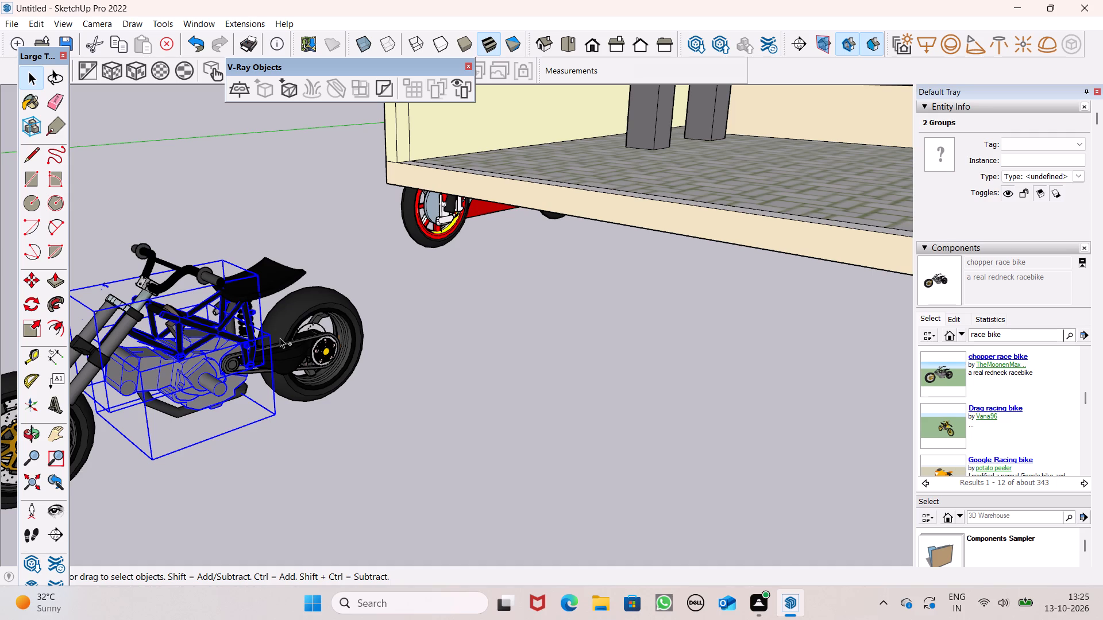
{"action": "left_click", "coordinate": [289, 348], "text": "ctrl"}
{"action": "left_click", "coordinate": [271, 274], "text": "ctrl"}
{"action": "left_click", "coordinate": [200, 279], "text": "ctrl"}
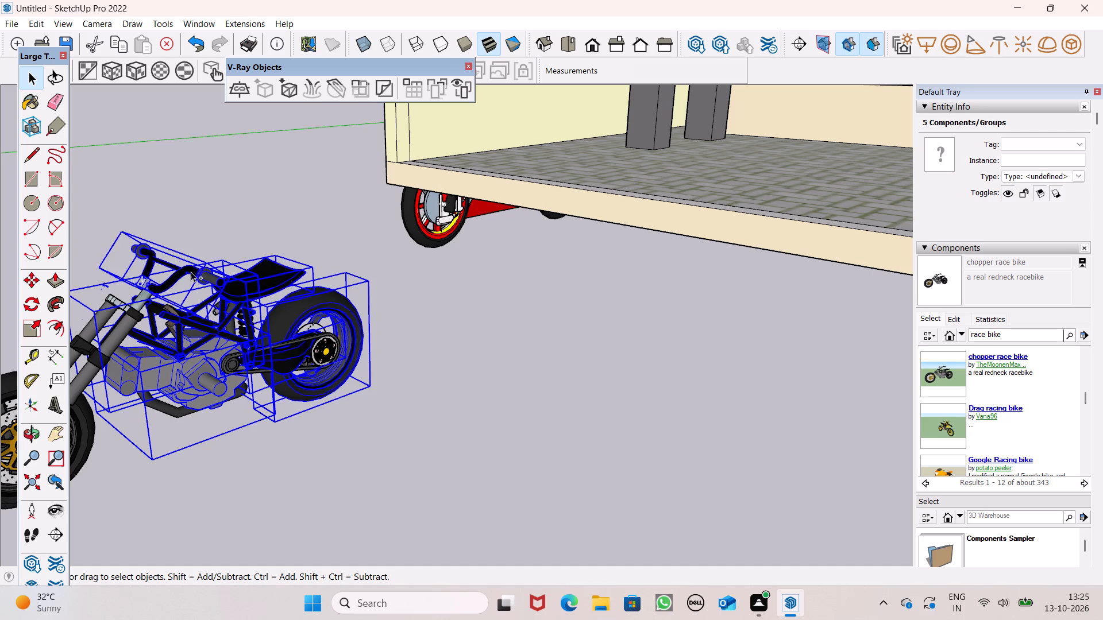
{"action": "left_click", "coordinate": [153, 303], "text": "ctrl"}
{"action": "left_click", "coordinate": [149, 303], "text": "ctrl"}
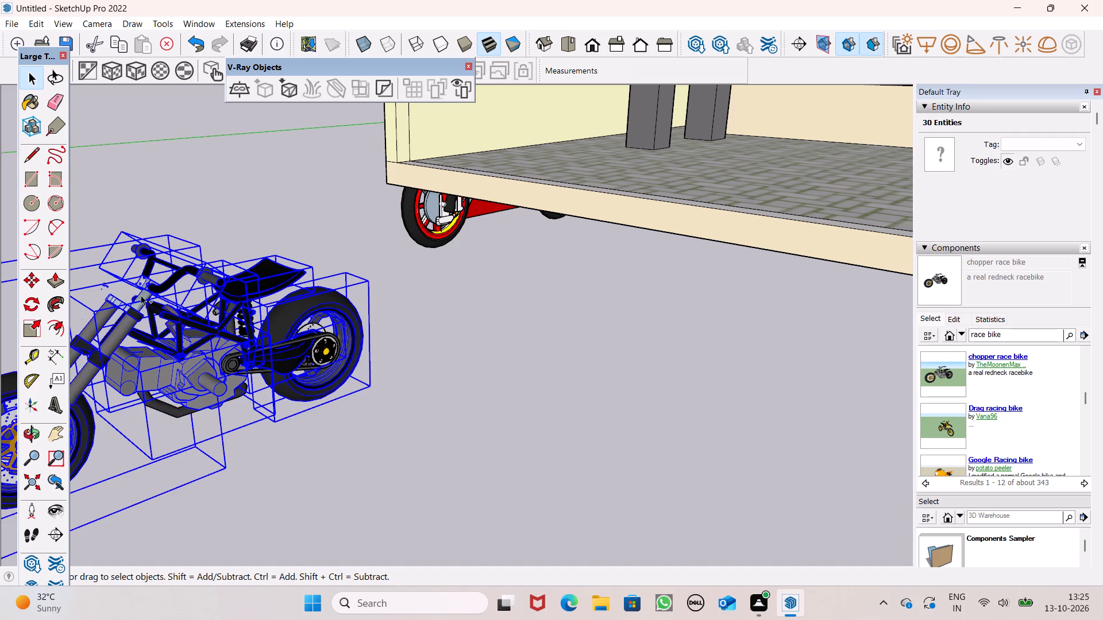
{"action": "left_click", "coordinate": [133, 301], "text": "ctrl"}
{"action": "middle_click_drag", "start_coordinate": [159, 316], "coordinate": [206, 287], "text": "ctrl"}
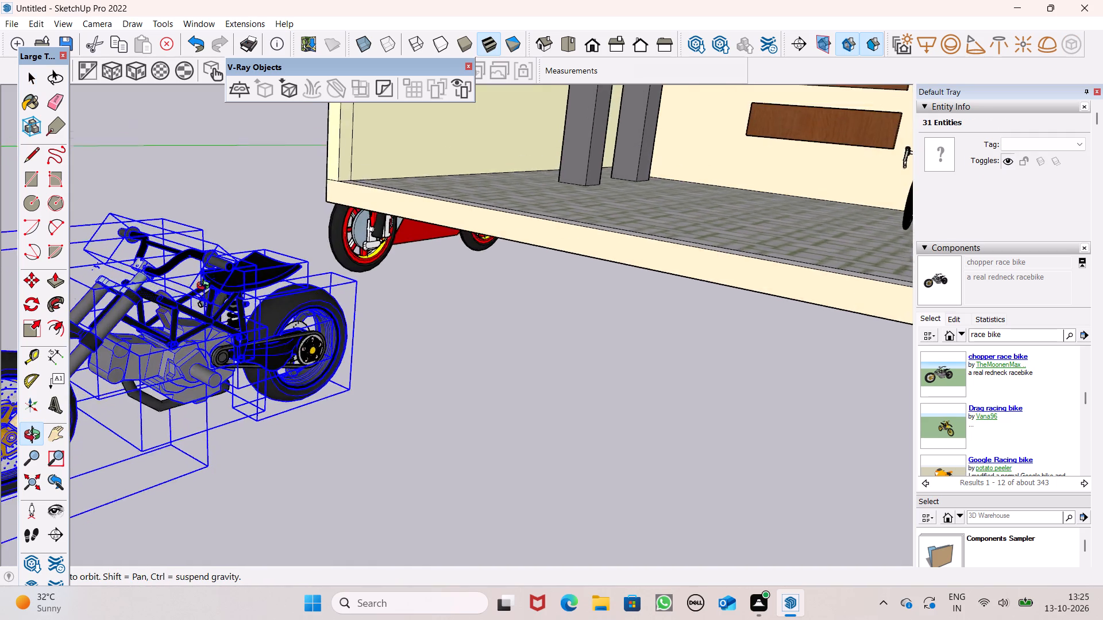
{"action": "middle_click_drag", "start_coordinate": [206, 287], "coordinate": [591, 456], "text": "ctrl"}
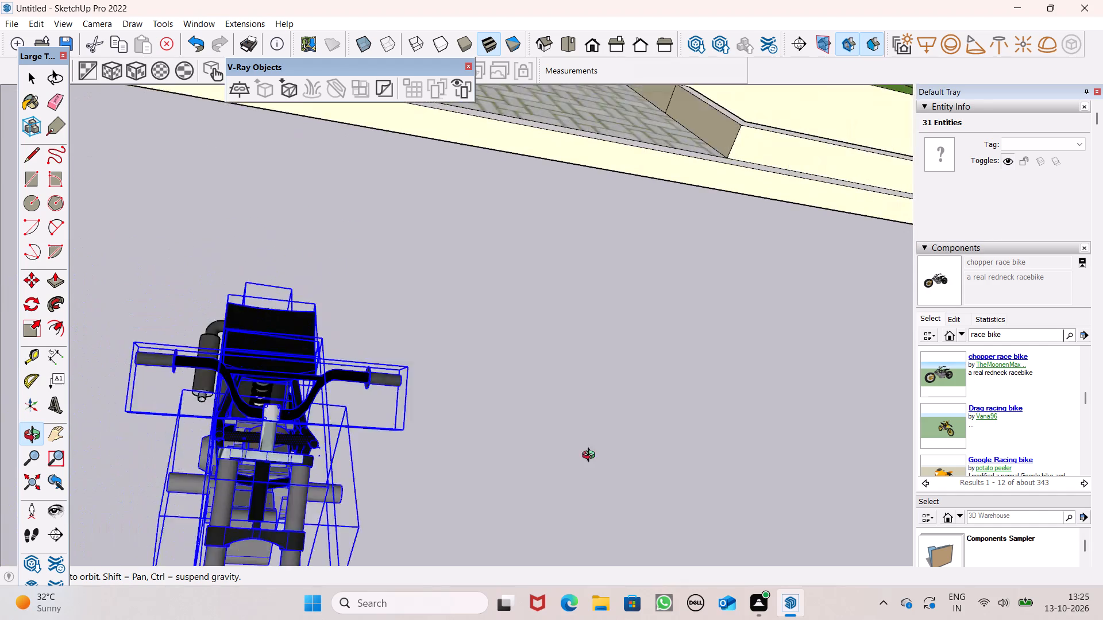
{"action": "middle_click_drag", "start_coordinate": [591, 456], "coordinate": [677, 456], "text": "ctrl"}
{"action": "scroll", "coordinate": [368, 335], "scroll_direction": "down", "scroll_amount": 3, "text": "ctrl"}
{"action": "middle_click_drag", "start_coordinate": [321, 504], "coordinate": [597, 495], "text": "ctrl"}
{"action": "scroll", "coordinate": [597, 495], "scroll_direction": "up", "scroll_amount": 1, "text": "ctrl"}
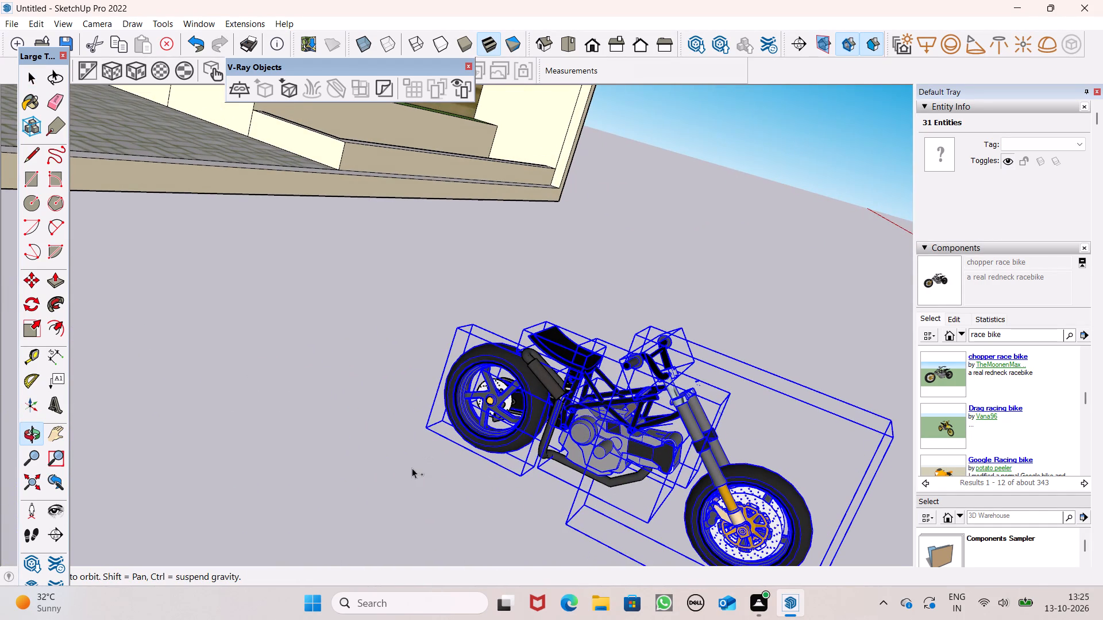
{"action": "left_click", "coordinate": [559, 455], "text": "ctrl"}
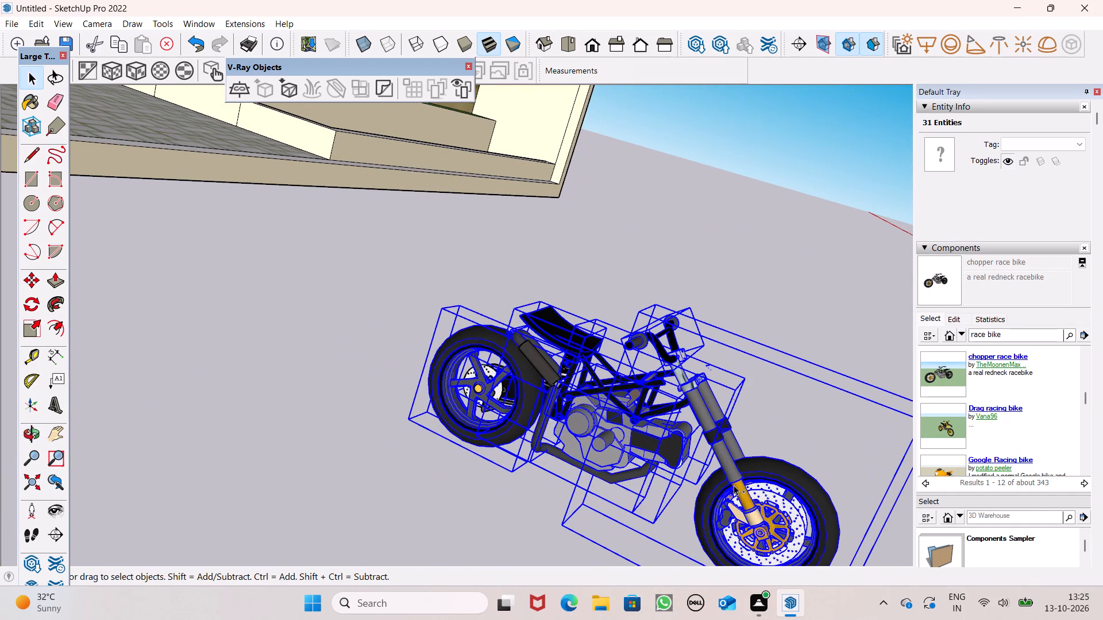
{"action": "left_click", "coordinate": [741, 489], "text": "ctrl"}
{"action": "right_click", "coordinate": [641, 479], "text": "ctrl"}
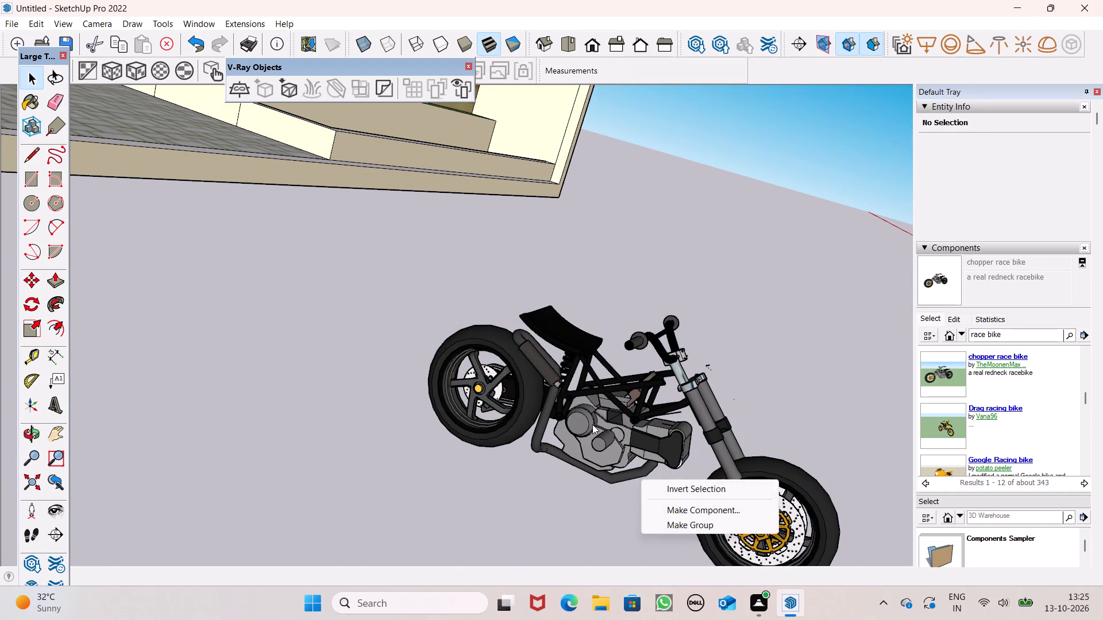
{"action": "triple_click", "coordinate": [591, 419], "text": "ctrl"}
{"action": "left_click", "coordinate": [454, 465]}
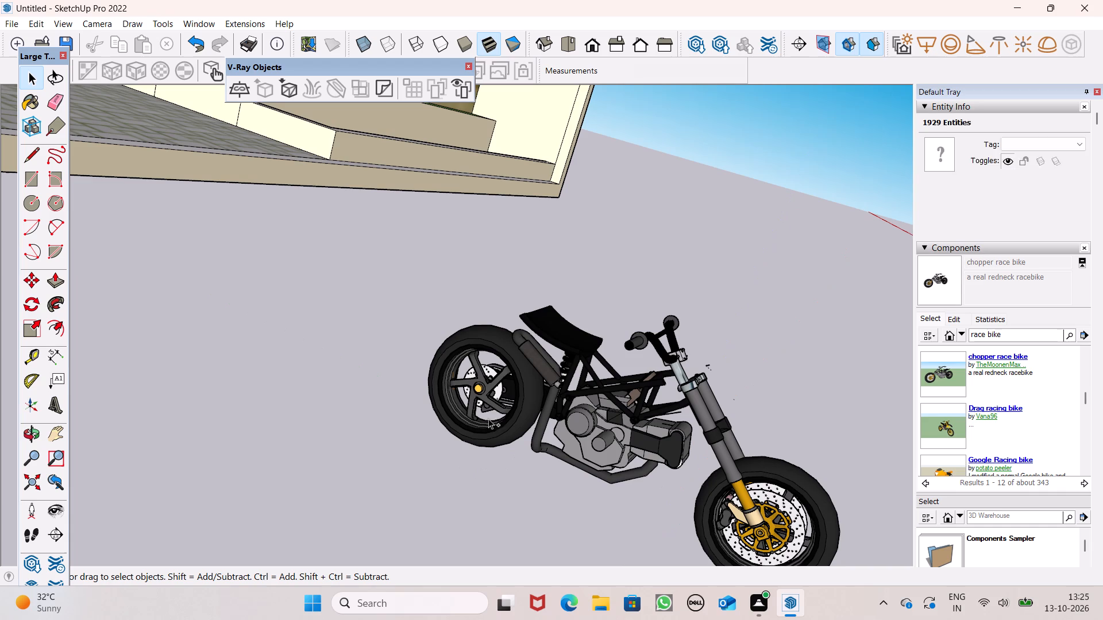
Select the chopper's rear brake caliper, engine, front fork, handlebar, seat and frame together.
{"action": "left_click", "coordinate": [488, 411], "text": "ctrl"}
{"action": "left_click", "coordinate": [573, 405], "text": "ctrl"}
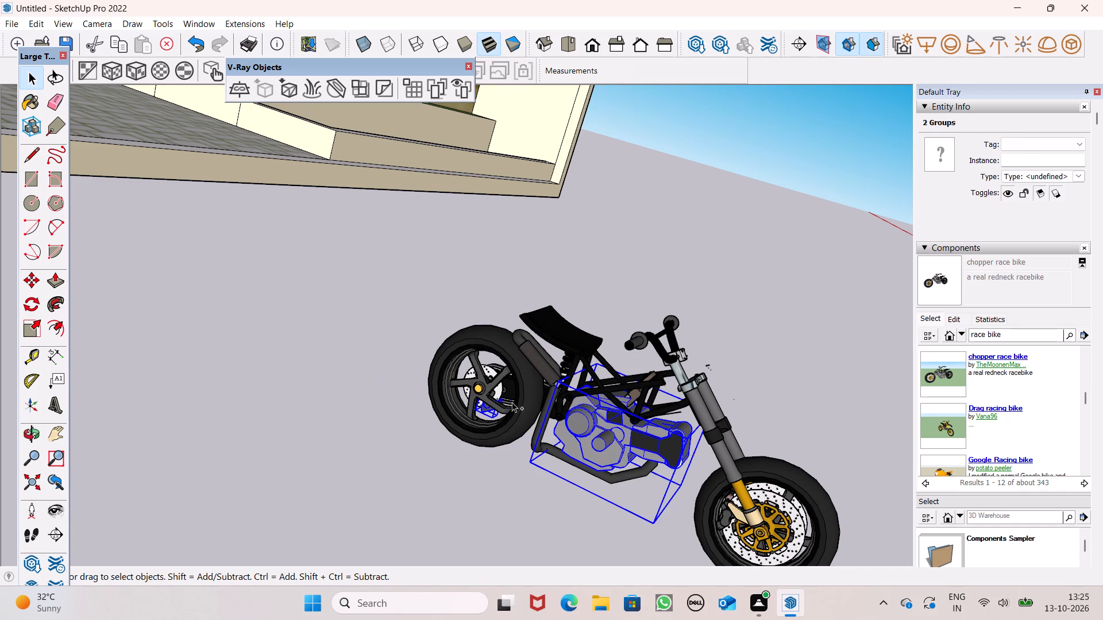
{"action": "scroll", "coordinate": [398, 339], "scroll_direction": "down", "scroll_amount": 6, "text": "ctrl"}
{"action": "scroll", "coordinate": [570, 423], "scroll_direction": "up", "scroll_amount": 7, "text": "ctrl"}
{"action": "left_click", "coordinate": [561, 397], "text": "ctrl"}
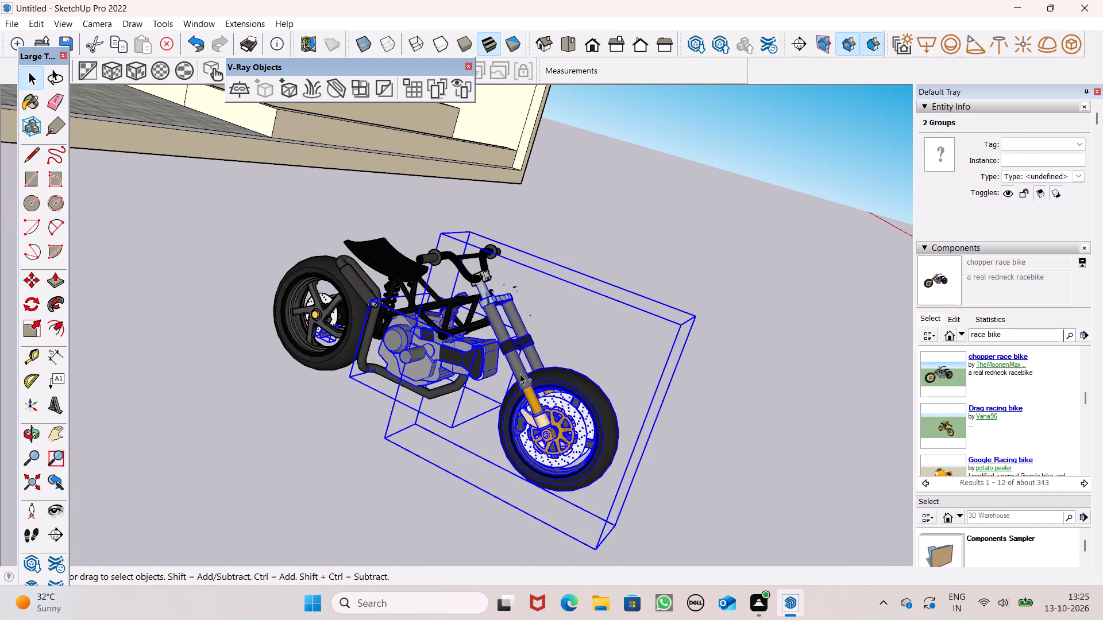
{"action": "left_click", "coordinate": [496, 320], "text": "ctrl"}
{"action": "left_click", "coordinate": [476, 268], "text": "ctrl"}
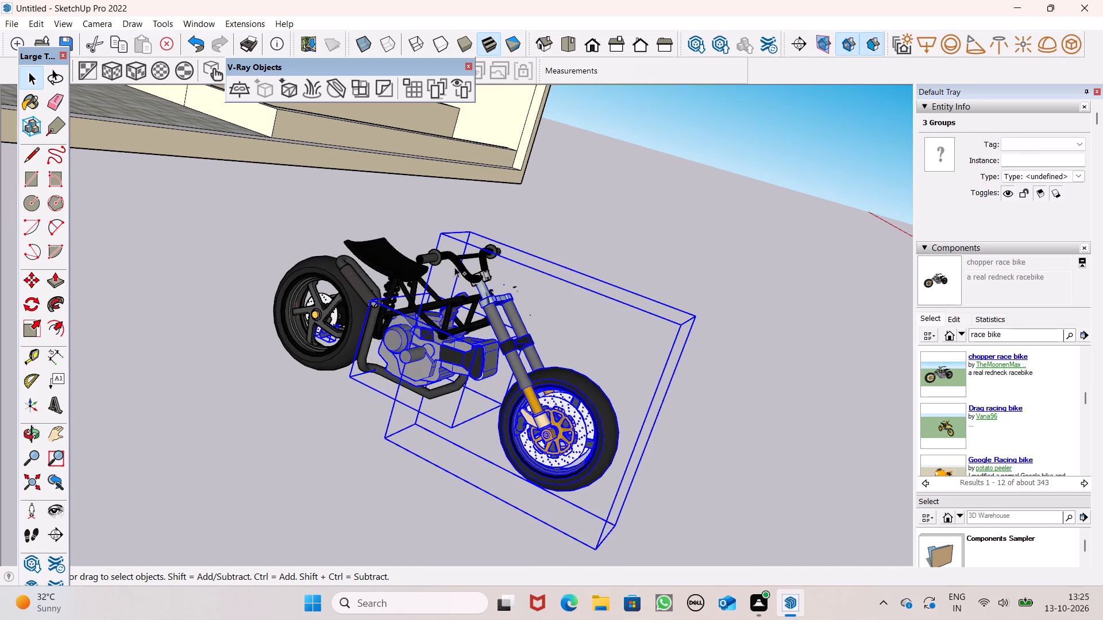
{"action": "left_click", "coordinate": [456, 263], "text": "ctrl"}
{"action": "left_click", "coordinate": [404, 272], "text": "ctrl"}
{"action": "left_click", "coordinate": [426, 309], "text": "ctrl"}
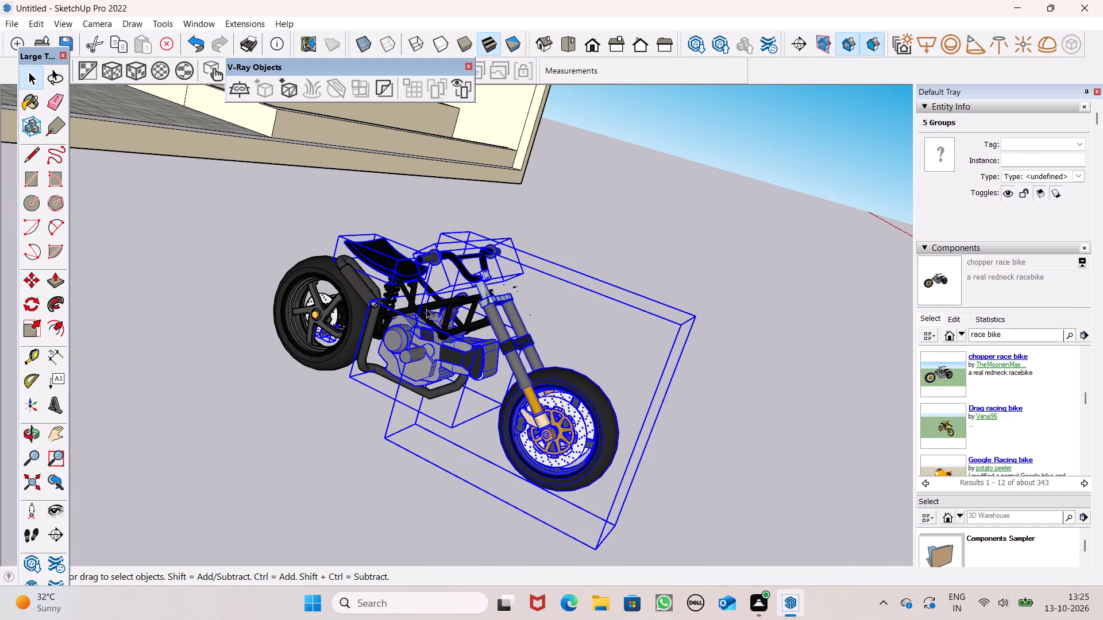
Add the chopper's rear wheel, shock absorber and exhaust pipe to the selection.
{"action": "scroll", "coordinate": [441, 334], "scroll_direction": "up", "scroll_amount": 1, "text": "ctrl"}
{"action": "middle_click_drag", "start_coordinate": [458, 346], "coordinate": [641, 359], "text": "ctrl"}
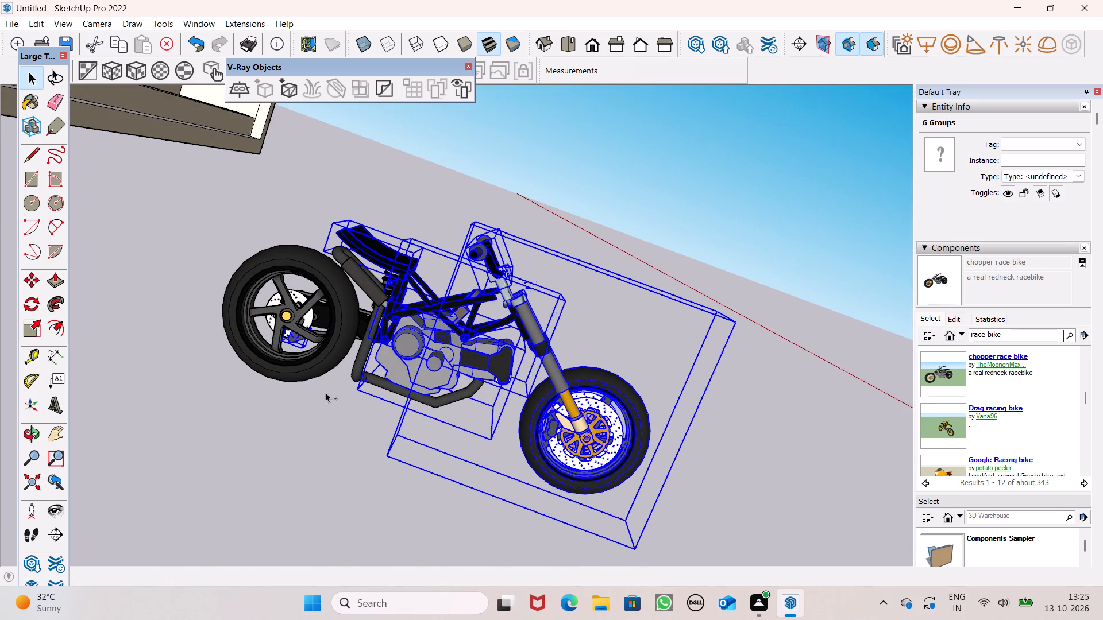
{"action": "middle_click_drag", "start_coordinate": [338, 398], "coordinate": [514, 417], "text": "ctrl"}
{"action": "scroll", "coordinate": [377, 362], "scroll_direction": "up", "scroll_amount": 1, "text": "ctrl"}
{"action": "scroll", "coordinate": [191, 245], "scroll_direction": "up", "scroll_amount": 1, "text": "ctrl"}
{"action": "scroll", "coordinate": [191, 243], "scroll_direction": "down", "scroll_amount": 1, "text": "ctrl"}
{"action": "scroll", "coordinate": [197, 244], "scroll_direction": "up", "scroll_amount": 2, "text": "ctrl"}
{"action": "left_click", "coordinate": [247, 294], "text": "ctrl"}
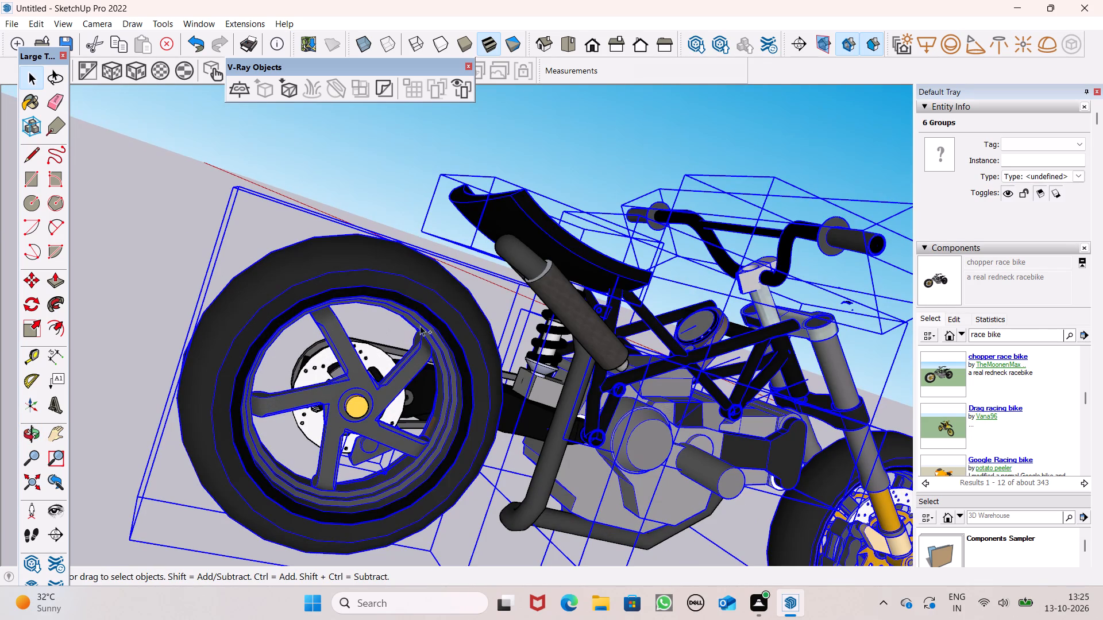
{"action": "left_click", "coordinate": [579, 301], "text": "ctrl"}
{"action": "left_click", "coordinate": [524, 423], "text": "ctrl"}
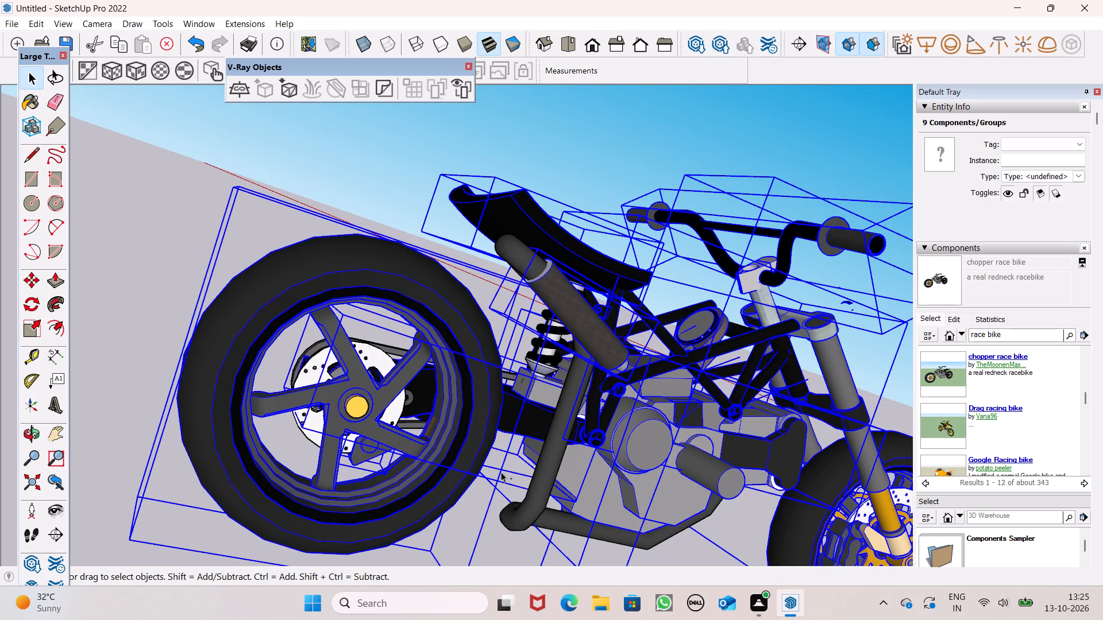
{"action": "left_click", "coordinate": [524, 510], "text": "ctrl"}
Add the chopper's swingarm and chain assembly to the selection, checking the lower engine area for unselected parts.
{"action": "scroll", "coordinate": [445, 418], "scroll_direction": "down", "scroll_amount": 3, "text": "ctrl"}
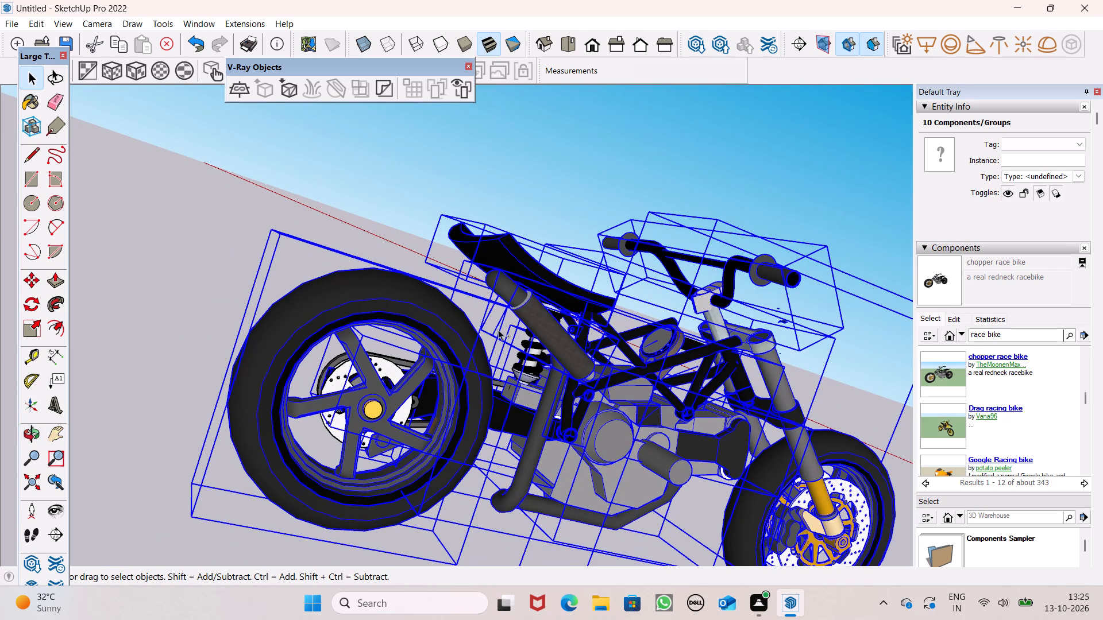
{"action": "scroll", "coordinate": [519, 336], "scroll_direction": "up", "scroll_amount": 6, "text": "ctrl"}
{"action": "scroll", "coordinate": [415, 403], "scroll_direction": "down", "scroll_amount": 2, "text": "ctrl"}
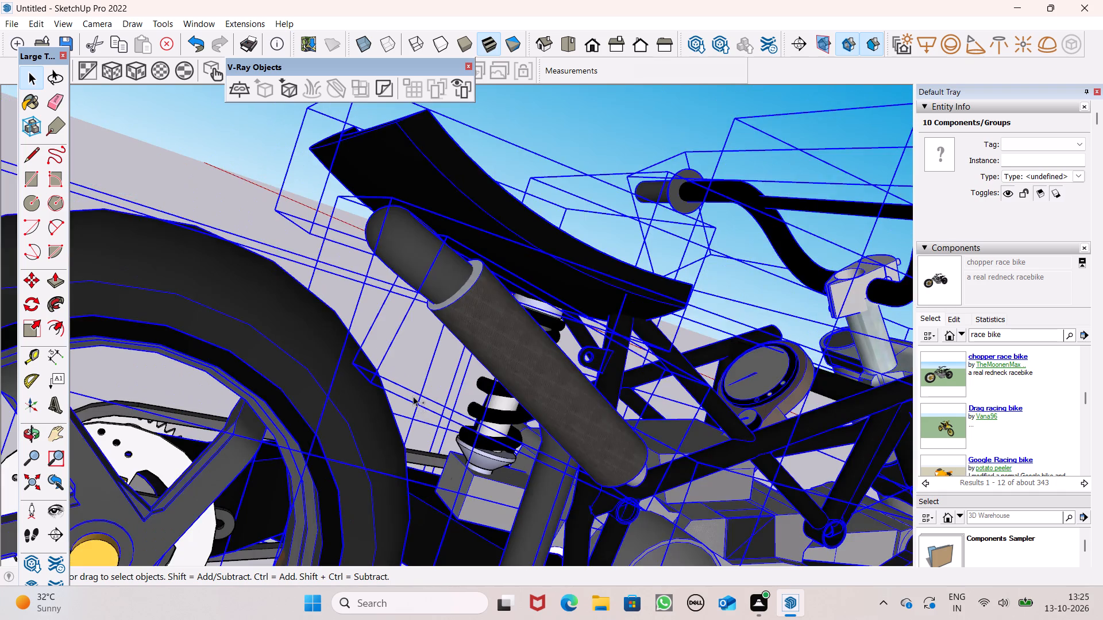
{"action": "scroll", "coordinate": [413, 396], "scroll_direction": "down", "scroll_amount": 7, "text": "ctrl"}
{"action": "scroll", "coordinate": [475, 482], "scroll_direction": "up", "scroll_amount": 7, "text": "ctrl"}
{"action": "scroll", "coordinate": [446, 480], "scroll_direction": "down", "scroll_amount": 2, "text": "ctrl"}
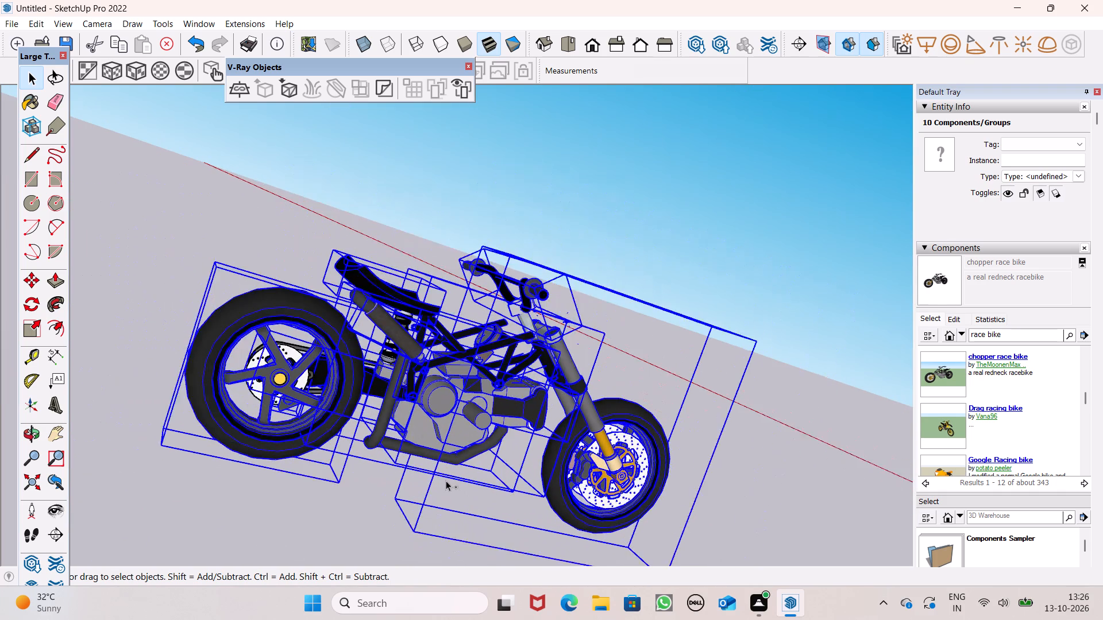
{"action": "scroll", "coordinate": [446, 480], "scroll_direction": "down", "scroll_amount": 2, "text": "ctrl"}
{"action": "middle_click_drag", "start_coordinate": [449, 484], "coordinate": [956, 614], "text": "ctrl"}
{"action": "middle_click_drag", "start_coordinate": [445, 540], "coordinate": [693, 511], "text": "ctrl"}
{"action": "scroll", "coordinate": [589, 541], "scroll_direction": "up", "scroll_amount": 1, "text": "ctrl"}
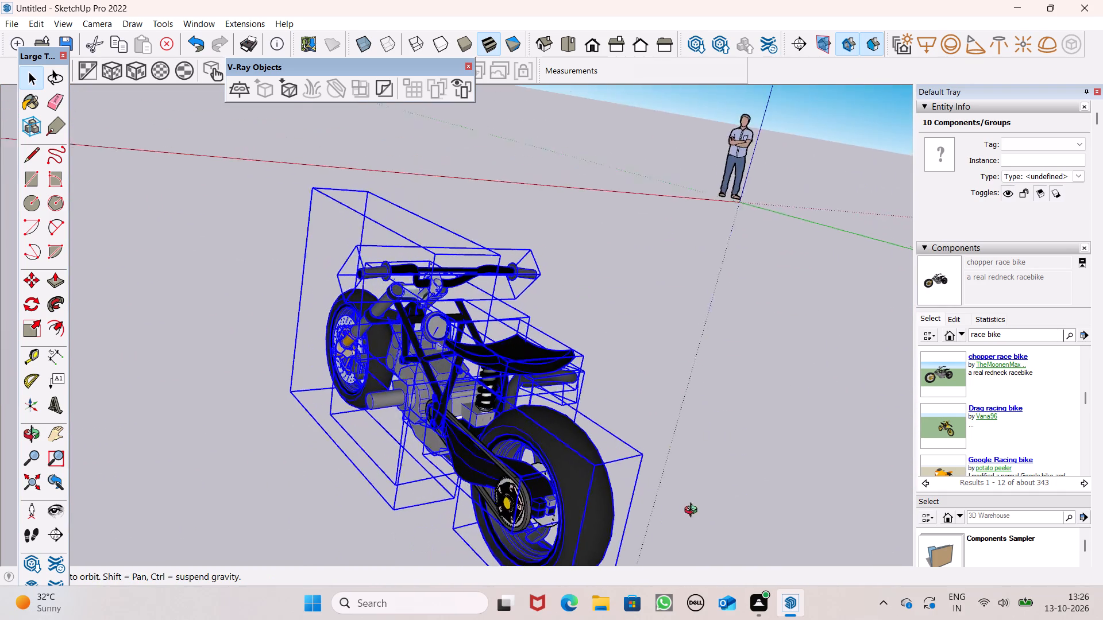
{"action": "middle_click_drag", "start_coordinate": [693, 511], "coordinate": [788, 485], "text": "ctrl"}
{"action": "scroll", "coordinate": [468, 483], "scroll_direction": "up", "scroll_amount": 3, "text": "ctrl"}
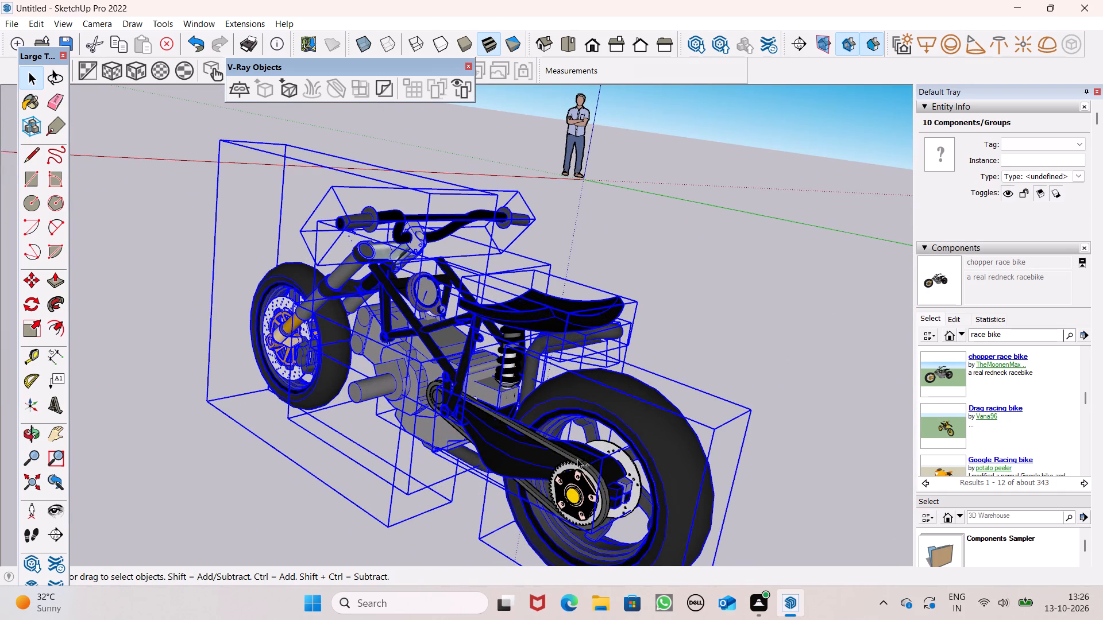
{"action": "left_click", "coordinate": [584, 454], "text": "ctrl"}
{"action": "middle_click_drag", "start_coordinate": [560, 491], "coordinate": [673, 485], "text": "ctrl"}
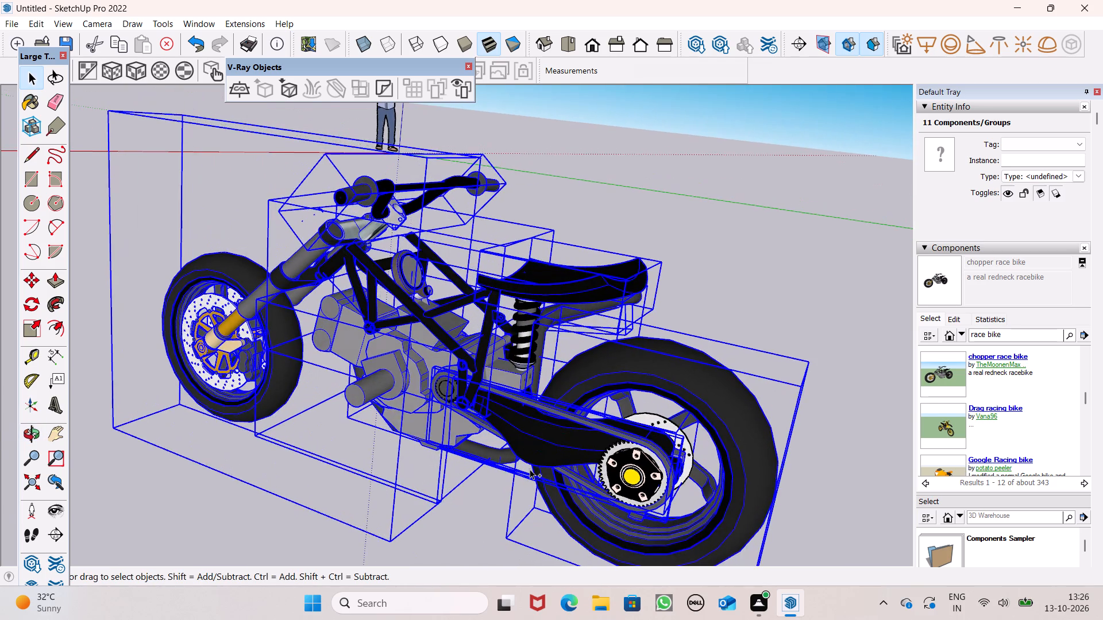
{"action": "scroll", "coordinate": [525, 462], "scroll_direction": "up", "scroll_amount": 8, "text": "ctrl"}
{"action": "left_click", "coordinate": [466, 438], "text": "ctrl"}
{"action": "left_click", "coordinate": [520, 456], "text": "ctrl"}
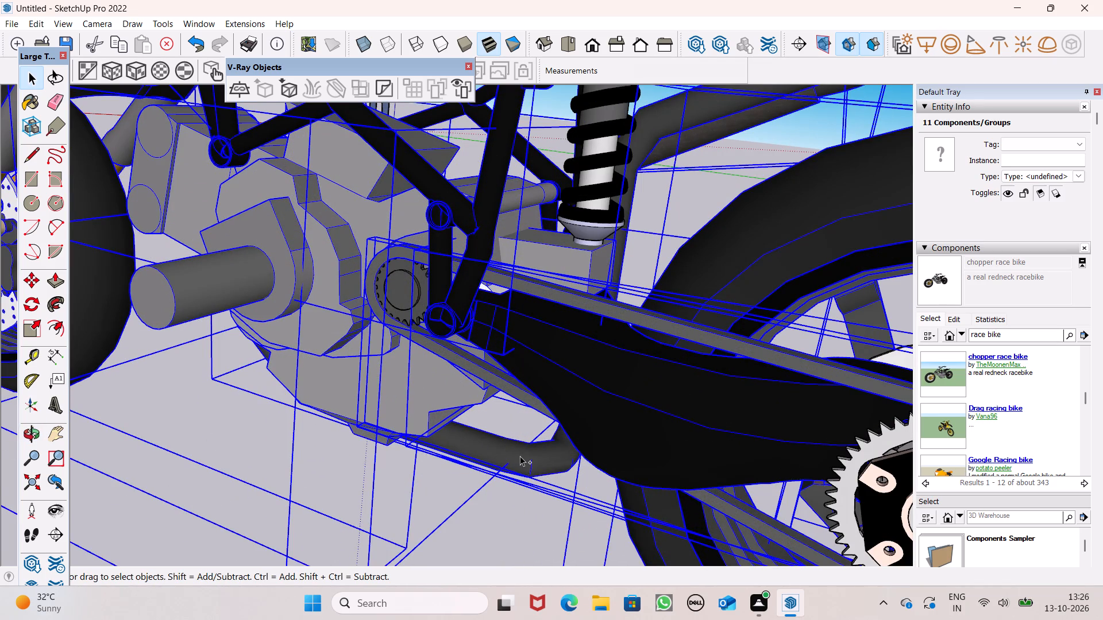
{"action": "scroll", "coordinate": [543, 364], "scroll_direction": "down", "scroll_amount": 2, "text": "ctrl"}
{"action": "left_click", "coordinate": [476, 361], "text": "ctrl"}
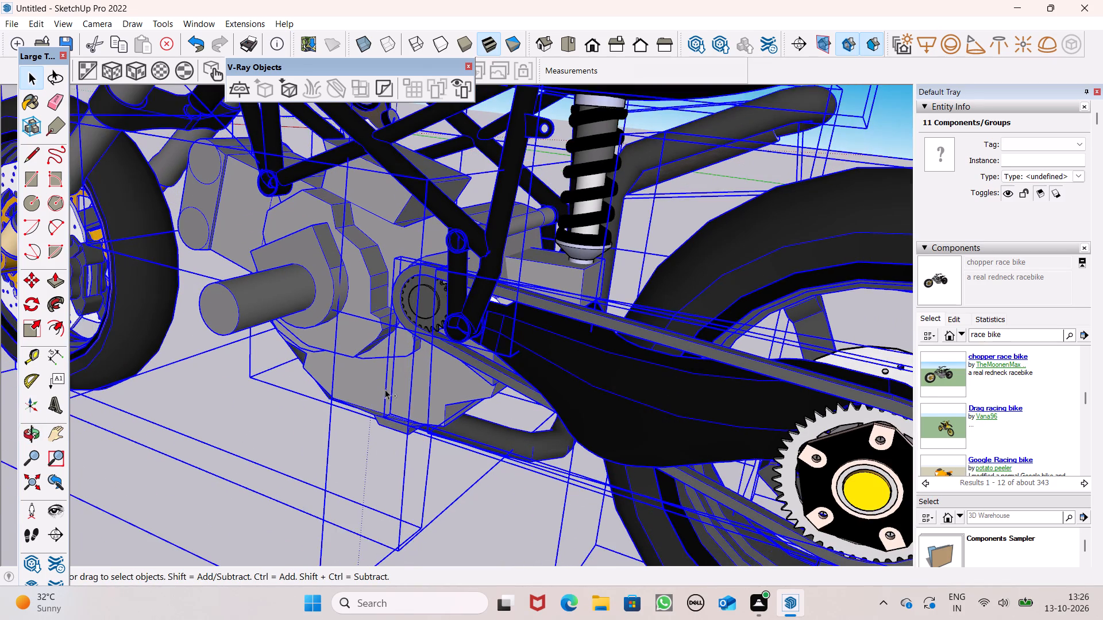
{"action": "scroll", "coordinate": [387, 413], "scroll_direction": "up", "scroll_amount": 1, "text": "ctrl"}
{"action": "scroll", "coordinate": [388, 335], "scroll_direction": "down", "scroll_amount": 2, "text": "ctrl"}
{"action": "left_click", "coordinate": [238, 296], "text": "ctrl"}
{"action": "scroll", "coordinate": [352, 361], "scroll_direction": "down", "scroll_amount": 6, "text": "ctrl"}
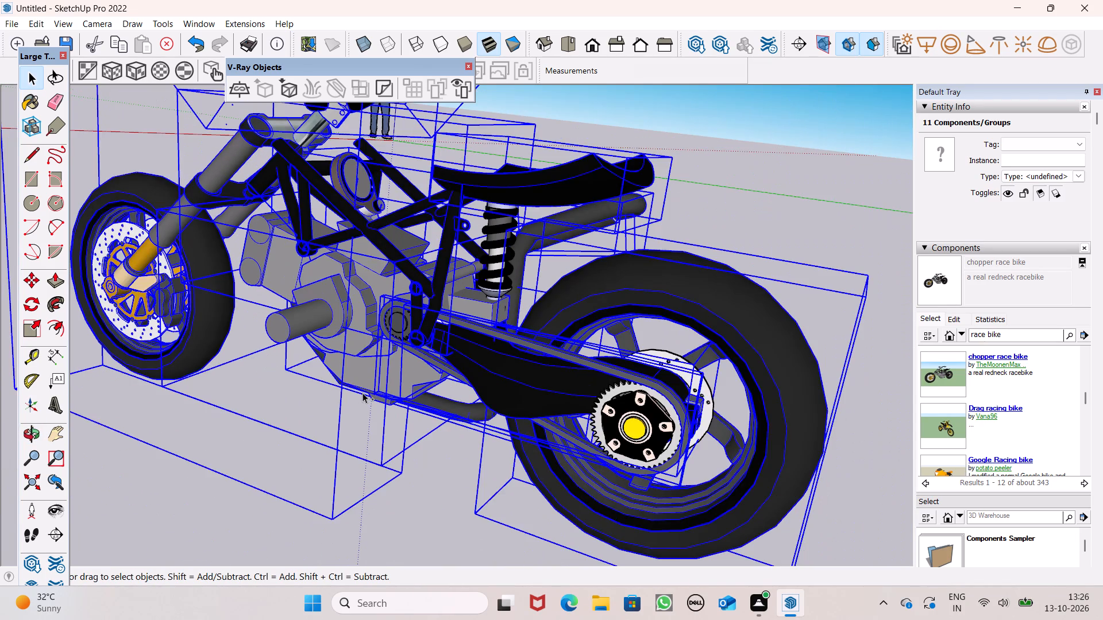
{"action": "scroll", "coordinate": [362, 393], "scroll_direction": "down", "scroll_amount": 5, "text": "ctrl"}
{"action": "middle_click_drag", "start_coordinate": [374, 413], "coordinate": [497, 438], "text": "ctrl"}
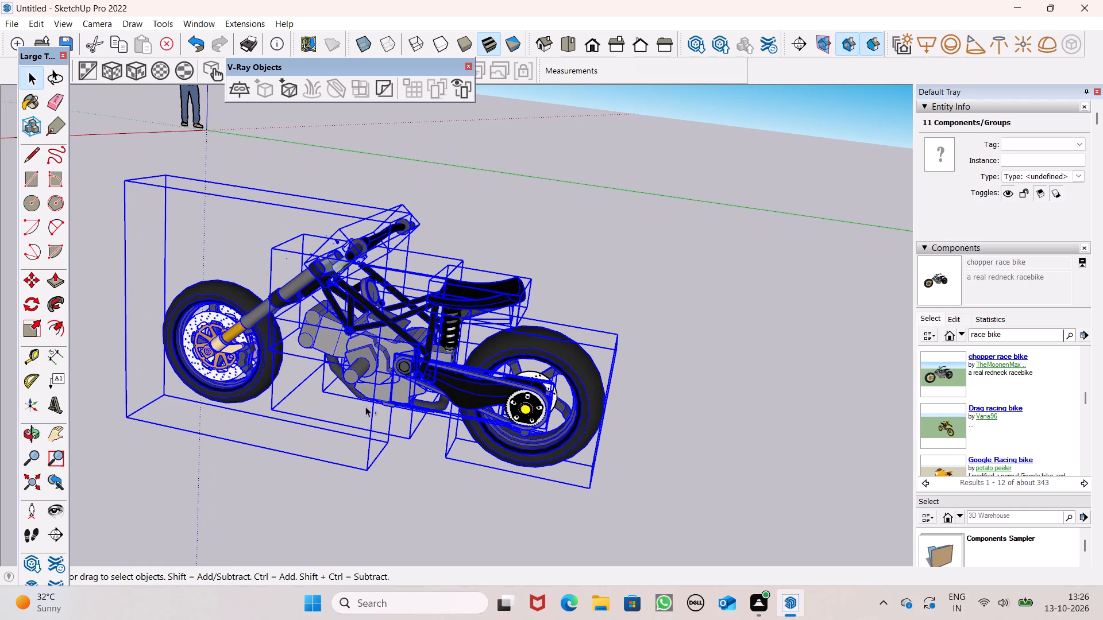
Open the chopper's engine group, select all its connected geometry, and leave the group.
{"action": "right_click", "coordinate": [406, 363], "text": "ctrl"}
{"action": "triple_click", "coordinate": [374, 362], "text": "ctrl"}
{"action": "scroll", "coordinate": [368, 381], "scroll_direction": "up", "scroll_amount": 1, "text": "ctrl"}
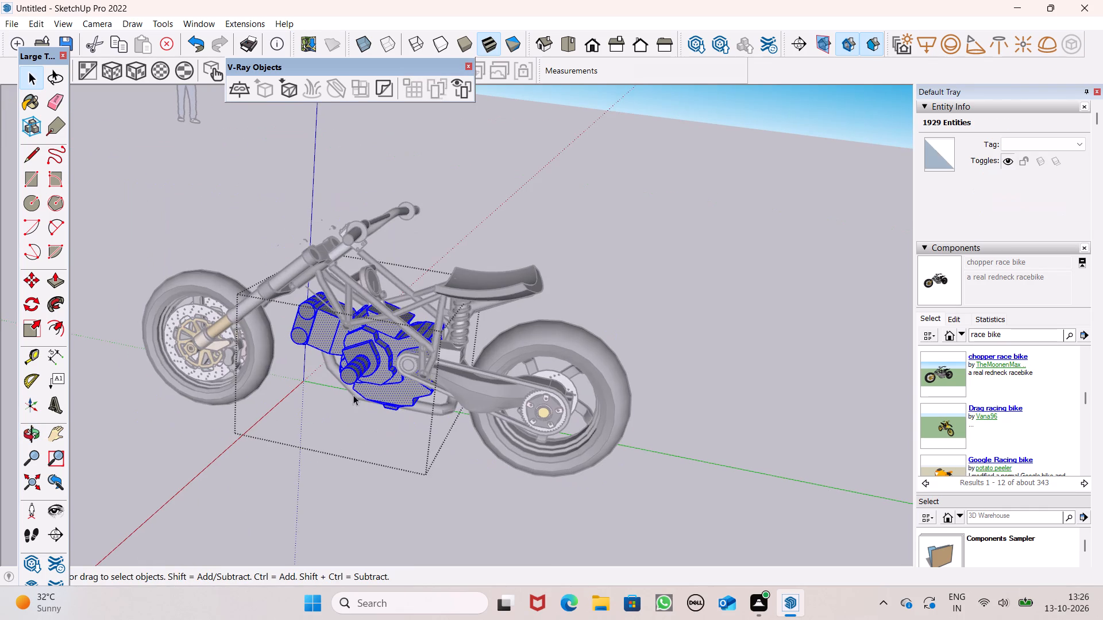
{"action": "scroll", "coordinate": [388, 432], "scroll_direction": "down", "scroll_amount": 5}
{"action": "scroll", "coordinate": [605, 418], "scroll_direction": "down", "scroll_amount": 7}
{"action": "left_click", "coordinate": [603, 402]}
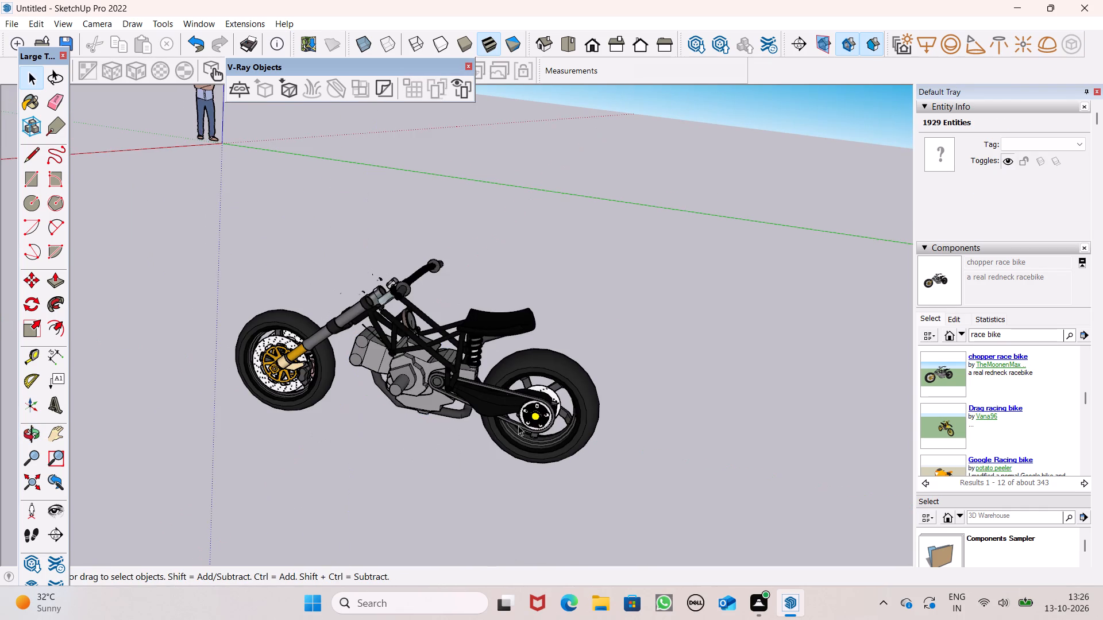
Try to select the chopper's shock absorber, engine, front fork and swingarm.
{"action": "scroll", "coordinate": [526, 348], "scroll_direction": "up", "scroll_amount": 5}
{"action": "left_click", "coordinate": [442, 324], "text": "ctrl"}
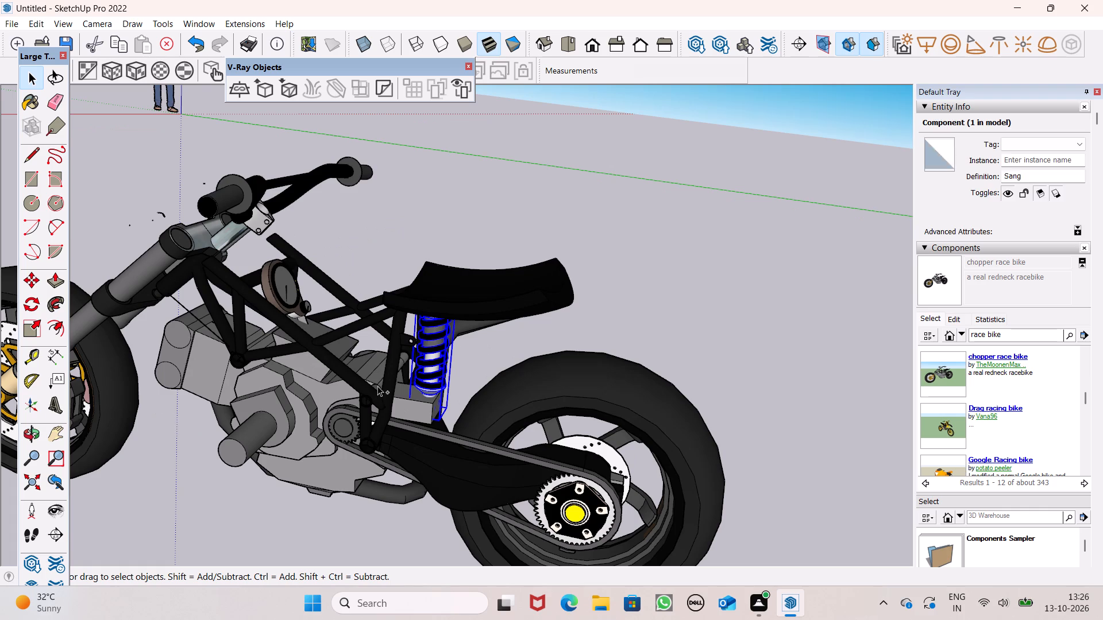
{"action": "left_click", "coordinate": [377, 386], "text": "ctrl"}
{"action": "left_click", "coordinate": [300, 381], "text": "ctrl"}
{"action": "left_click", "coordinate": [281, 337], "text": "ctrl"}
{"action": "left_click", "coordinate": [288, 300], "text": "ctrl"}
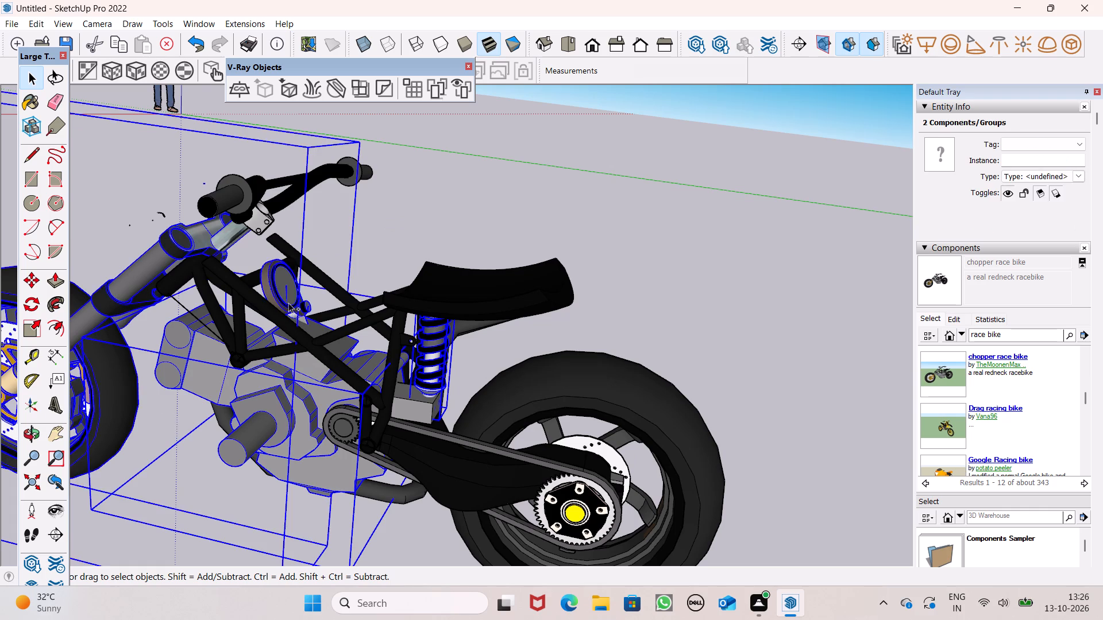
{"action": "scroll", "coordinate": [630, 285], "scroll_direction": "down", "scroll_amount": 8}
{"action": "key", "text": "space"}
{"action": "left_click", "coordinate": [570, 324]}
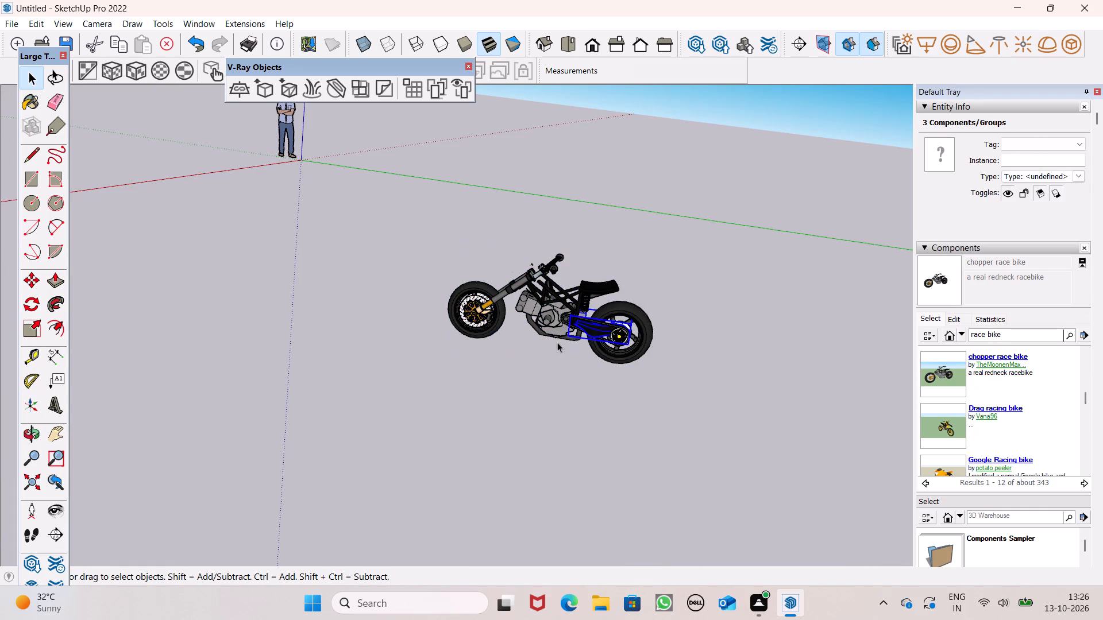
Undo the recent edits to the chopper bike's groups and return to the view of the bike and courtyard.
{"action": "key", "text": "ctrl+z"}
{"action": "key", "text": "ctrl+z"}
{"action": "key", "text": "ctrl+z"}
{"action": "key", "text": "ctrl+z"}
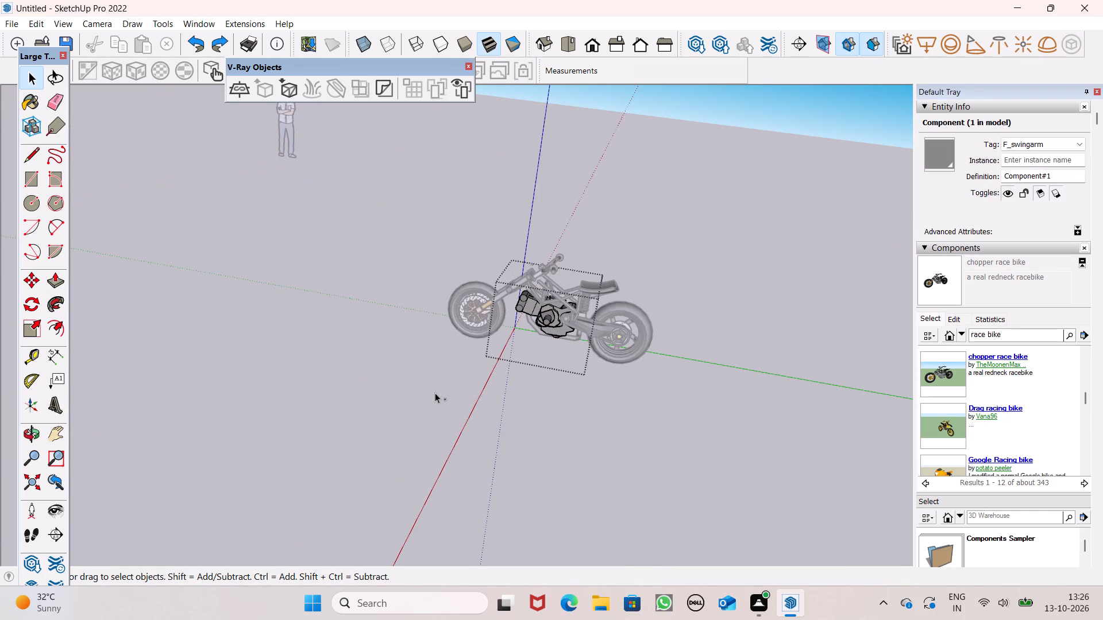
{"action": "key", "text": "ctrl+z"}
{"action": "left_click", "coordinate": [437, 348]}
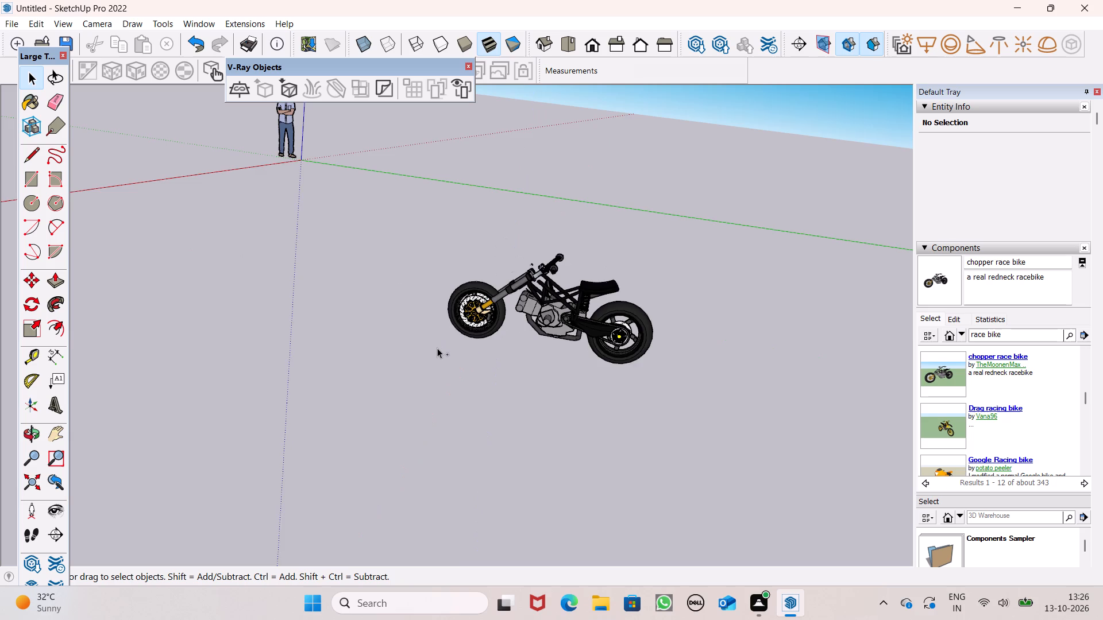
{"action": "key", "text": "ctrl+z"}
{"action": "scroll", "coordinate": [445, 349], "scroll_direction": "down", "scroll_amount": 1}
{"action": "key", "text": "ctrl+z"}
{"action": "scroll", "coordinate": [450, 350], "scroll_direction": "down", "scroll_amount": 3}
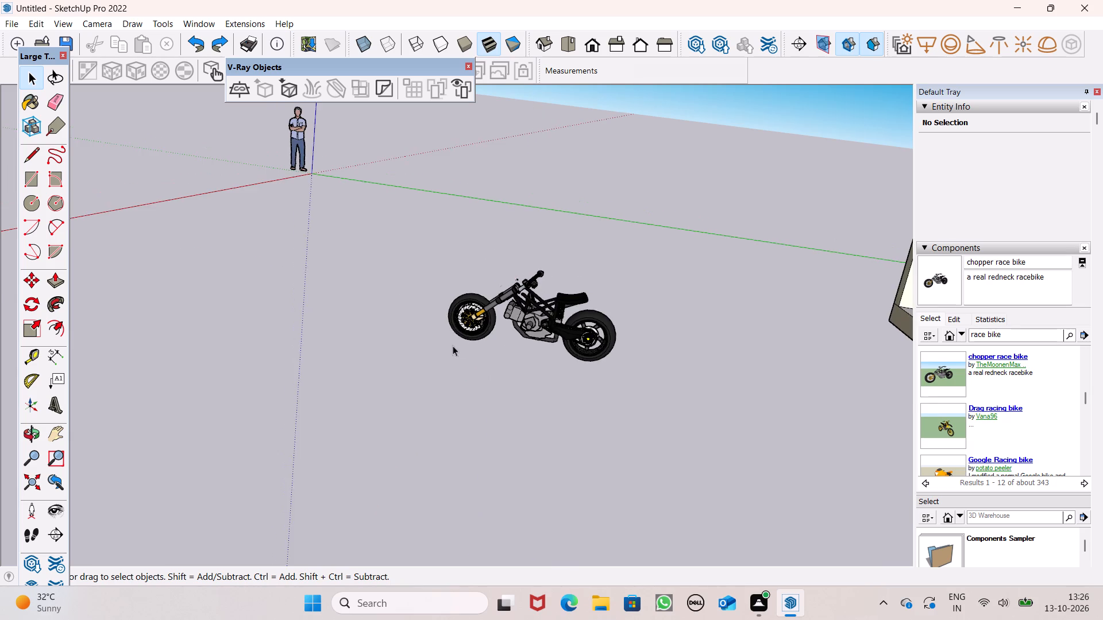
{"action": "scroll", "coordinate": [445, 365], "scroll_direction": "down", "scroll_amount": 9}
{"action": "middle_click_drag", "start_coordinate": [454, 470], "coordinate": [807, 572]}
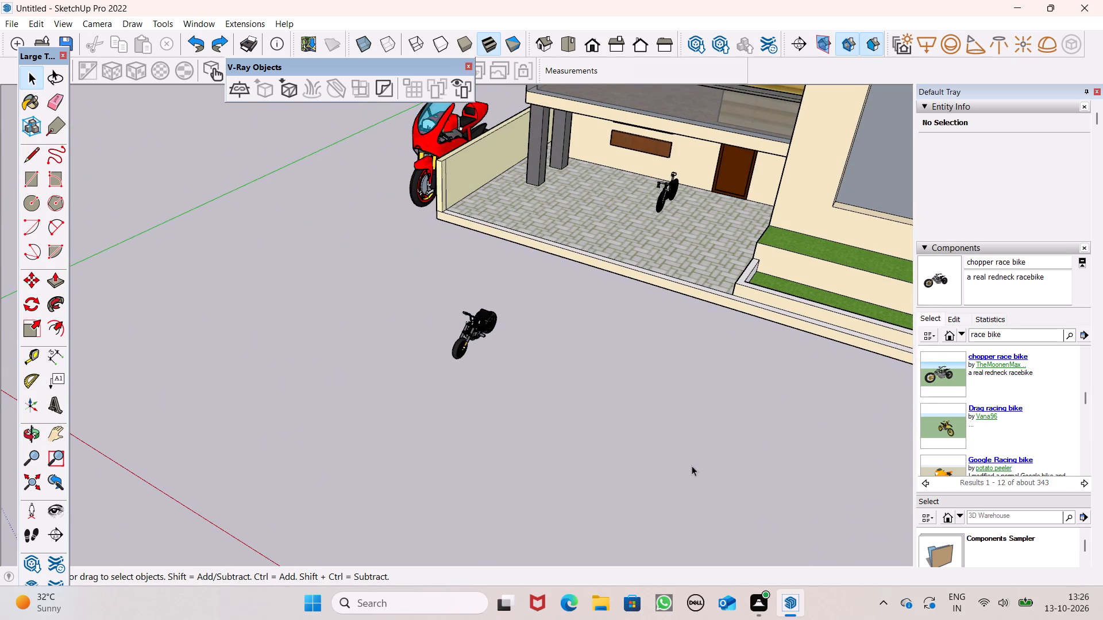
Undo the remaining edits to the exploded chopper race bike and select the whole component together with its human figure.
{"action": "key", "text": "ctrl+z"}
{"action": "scroll", "coordinate": [519, 336], "scroll_direction": "up", "scroll_amount": 4}
{"action": "left_click", "coordinate": [453, 320]}
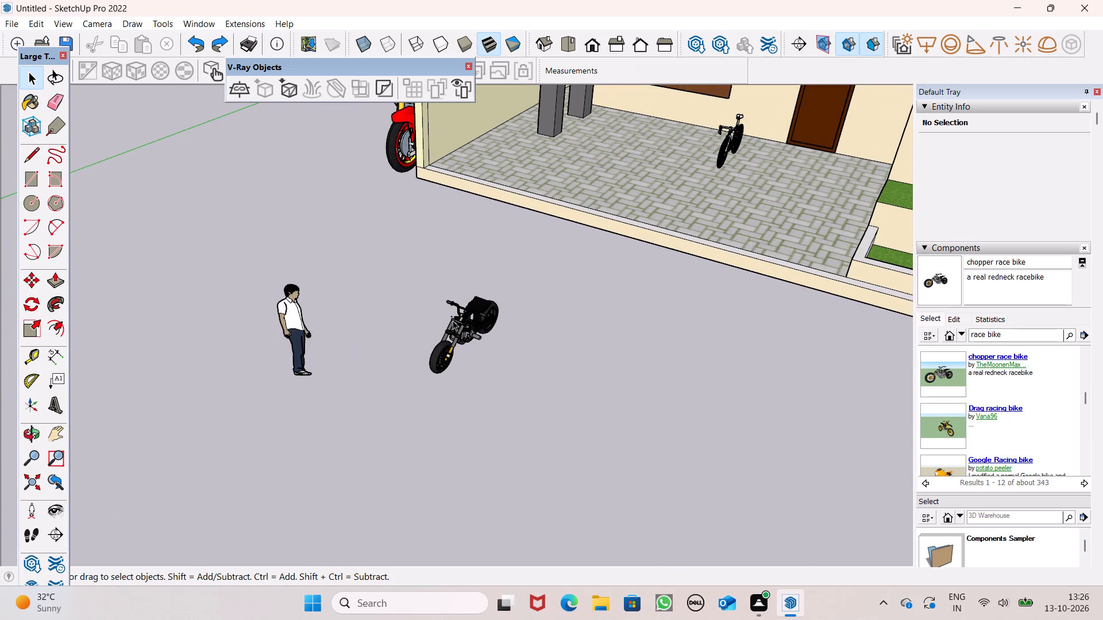
{"action": "key", "text": "ctrl+z"}
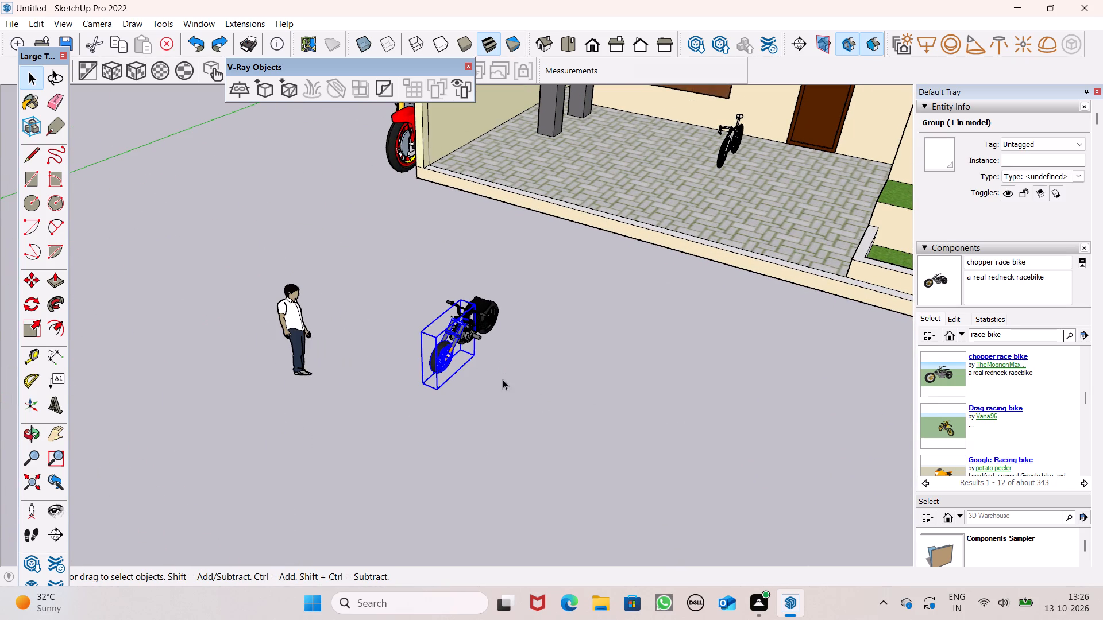
{"action": "key", "text": "ctrl+z"}
{"action": "left_click", "coordinate": [692, 276]}
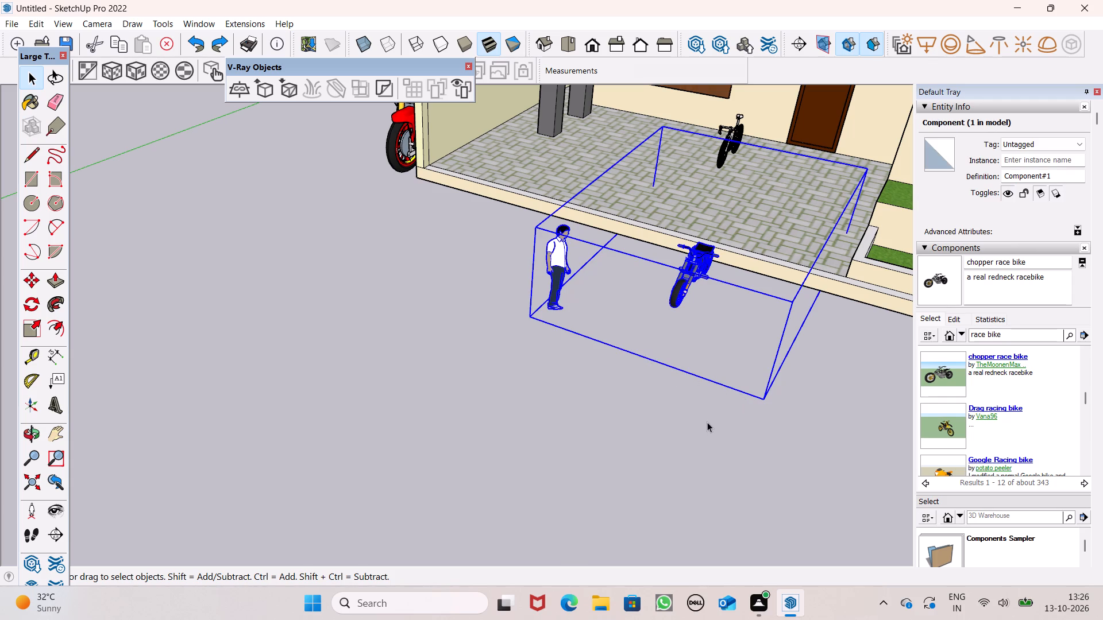
Move the chopper race bike component away from the courtyard edge onto the open ground in front, and deselect it.
{"action": "key", "text": "m"}
{"action": "key", "text": "Return"}
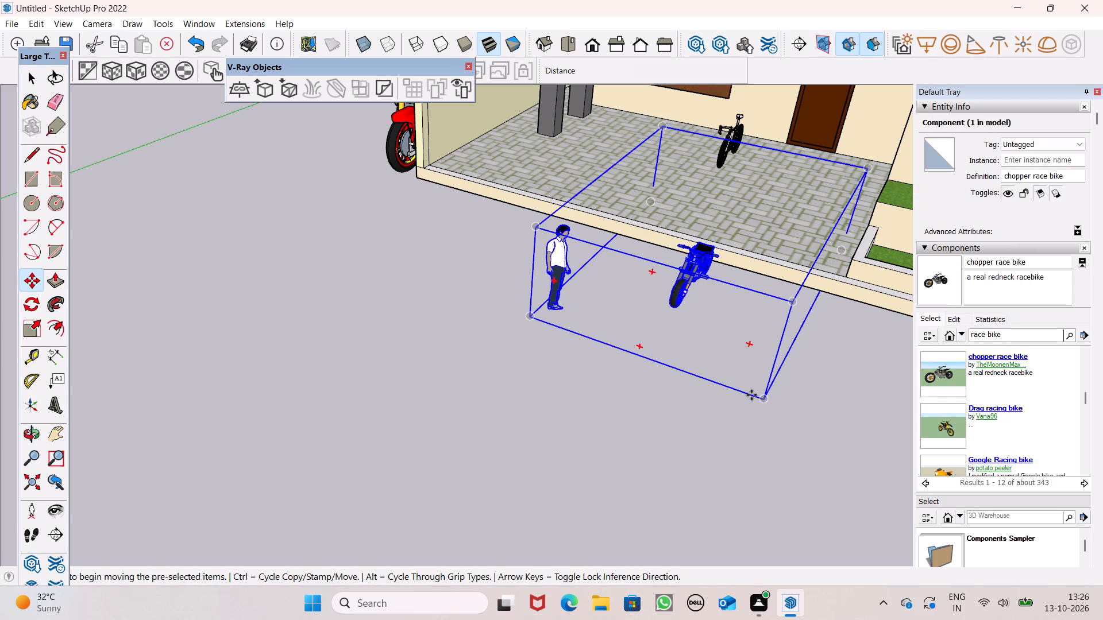
{"action": "left_click_drag", "start_coordinate": [765, 398], "coordinate": [457, 551]}
{"action": "key", "text": "space"}
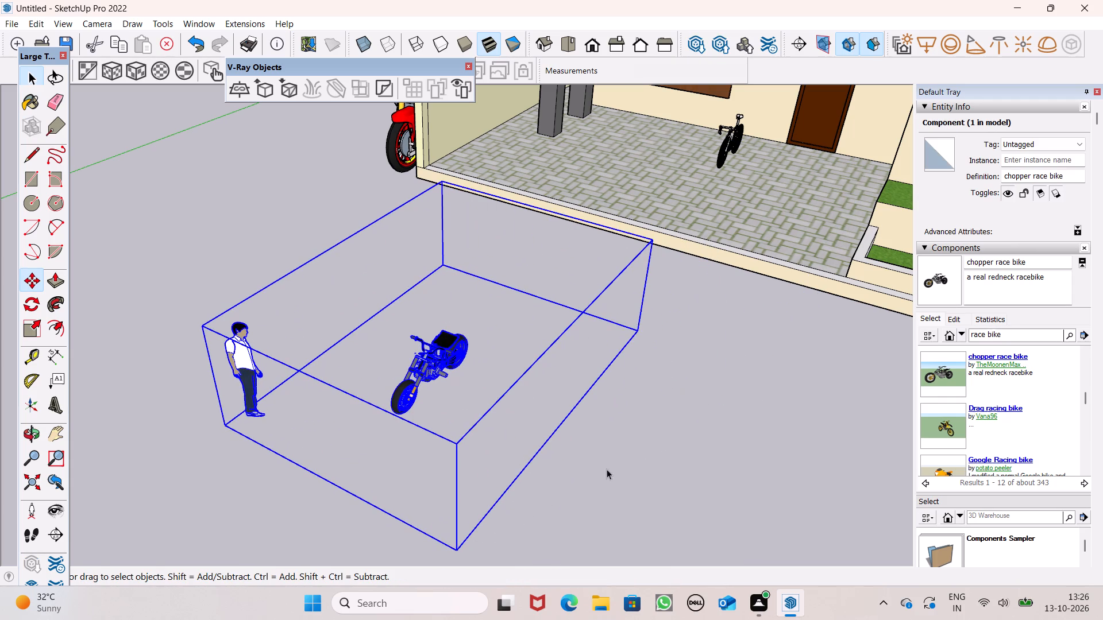
{"action": "left_click_drag", "start_coordinate": [604, 474], "coordinate": [597, 475]}
{"action": "left_click", "coordinate": [399, 388]}
{"action": "right_click", "coordinate": [387, 387]}
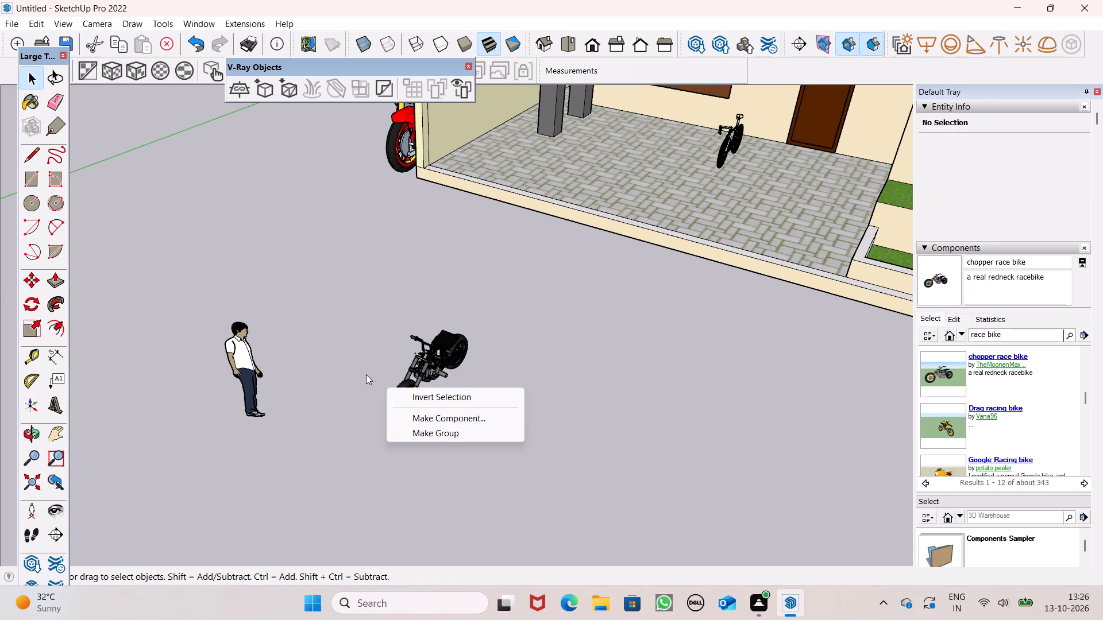
Explode the chopper race bike component to separate the human figure from the bike parts.
{"action": "left_click", "coordinate": [256, 370]}
{"action": "right_click", "coordinate": [256, 370]}
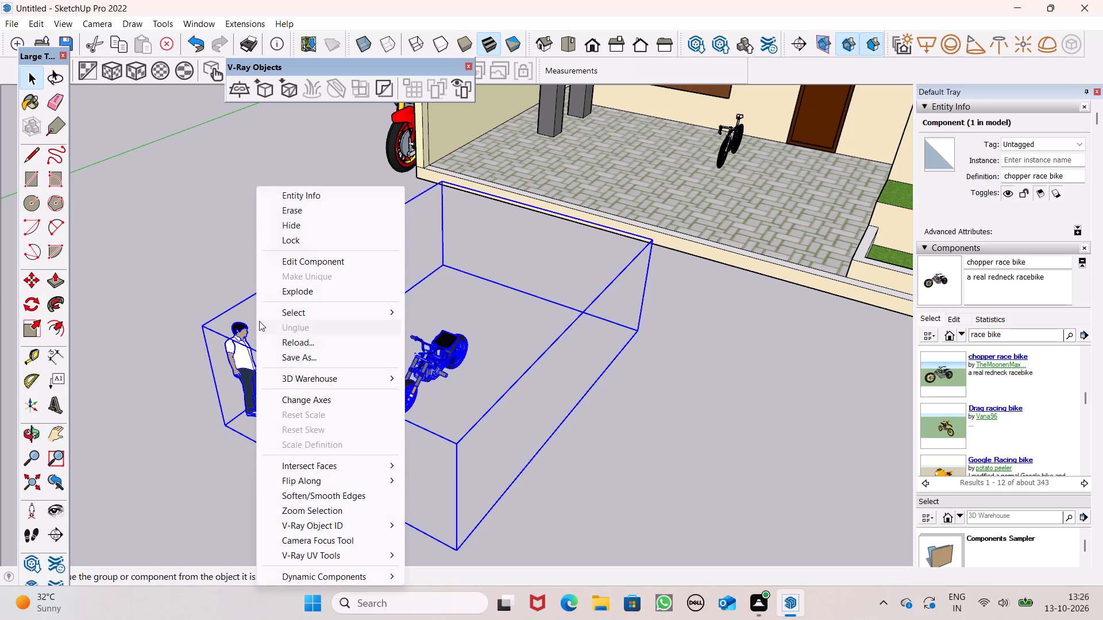
{"action": "left_click", "coordinate": [301, 294]}
{"action": "left_click", "coordinate": [332, 454]}
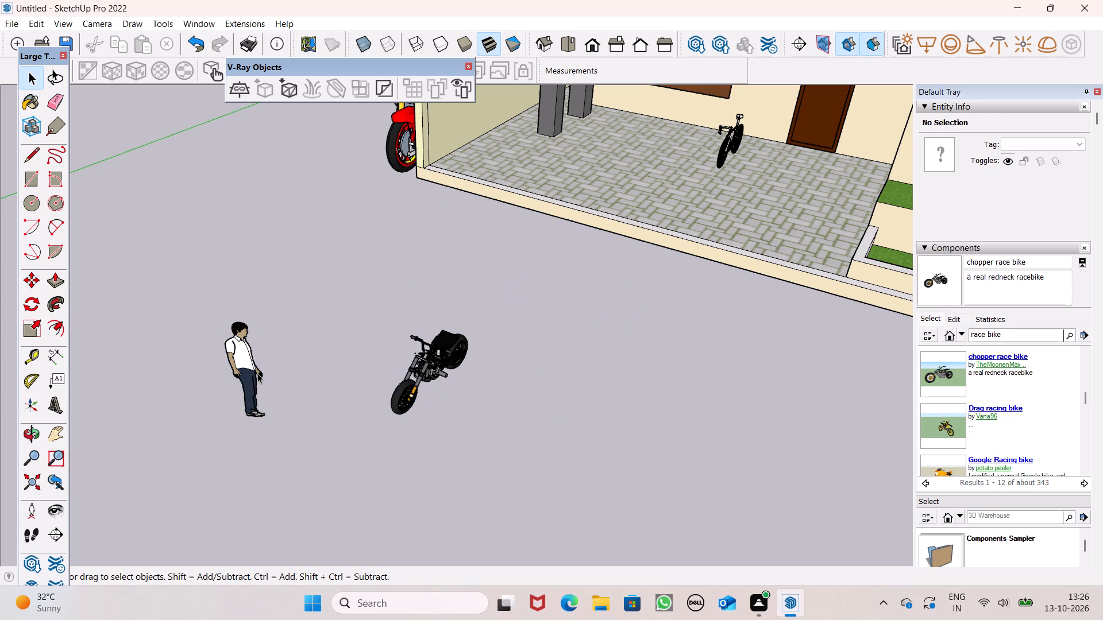
Delete the human figure standing beside the chopper bike.
{"action": "left_click", "coordinate": [257, 373]}
{"action": "key", "text": "Delete"}
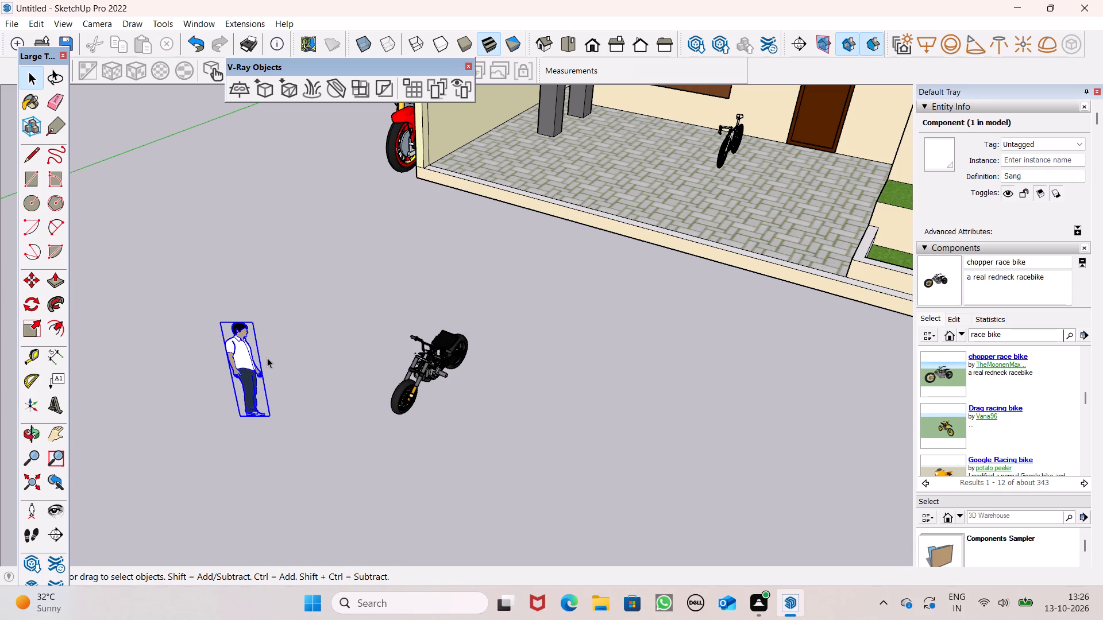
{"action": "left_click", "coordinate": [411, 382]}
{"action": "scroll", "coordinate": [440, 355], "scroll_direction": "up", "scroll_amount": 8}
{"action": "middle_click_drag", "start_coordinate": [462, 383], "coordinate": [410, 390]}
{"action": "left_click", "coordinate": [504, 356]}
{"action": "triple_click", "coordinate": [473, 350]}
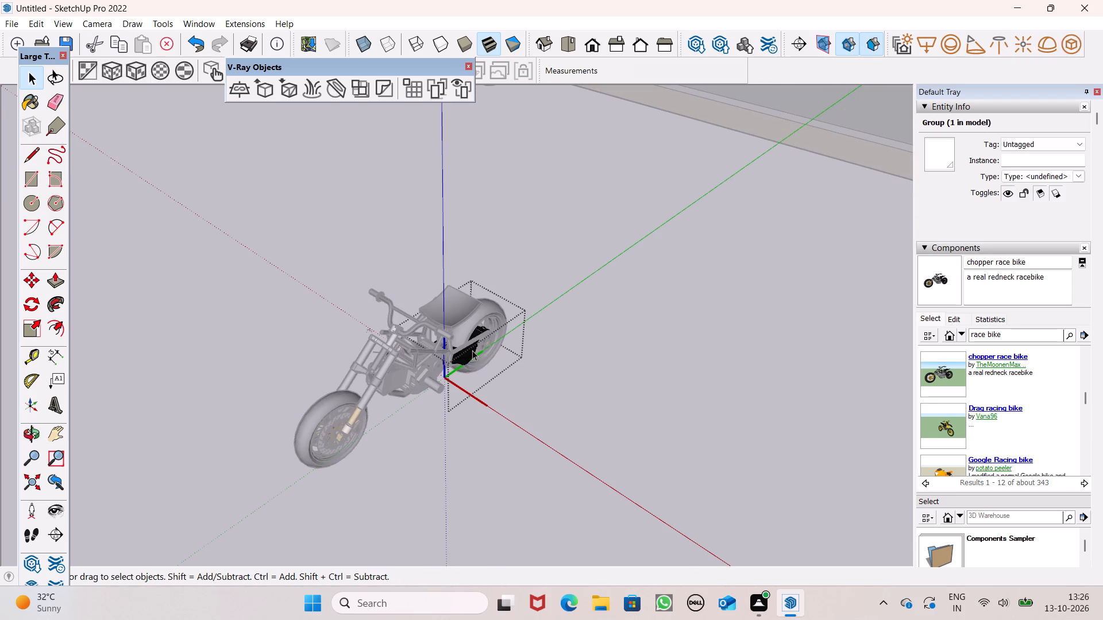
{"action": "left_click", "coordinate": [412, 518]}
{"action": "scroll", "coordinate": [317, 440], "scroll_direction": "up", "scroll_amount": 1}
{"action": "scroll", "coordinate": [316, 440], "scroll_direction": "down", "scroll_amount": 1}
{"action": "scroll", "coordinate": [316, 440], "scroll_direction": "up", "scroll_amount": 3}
Select the chopper's front fork group and add the engine, handlebar and seat groups to the selection.
{"action": "left_click", "coordinate": [323, 409]}
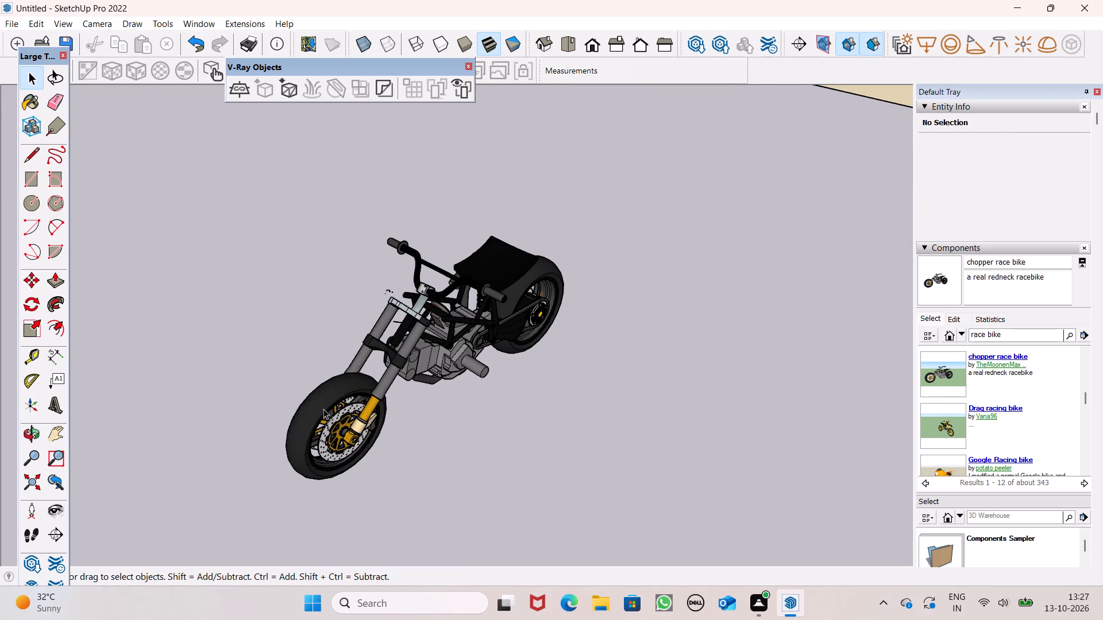
{"action": "scroll", "coordinate": [423, 259], "scroll_direction": "up", "scroll_amount": 8}
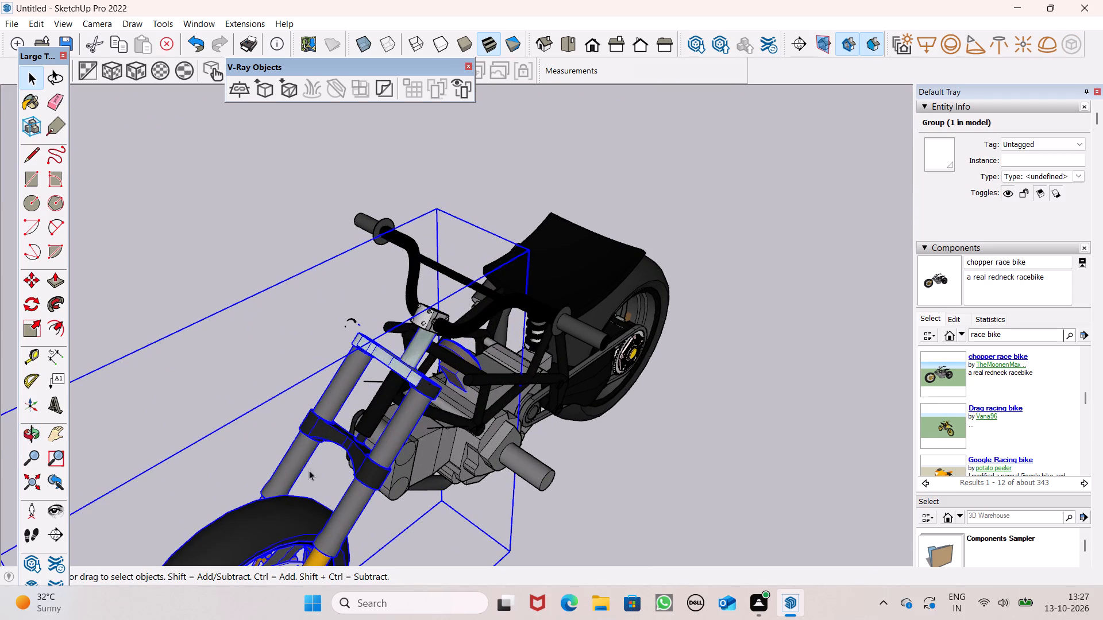
{"action": "left_click", "coordinate": [326, 401], "text": "ctrl"}
{"action": "left_click", "coordinate": [404, 464], "text": "ctrl"}
{"action": "left_click", "coordinate": [395, 457], "text": "ctrl"}
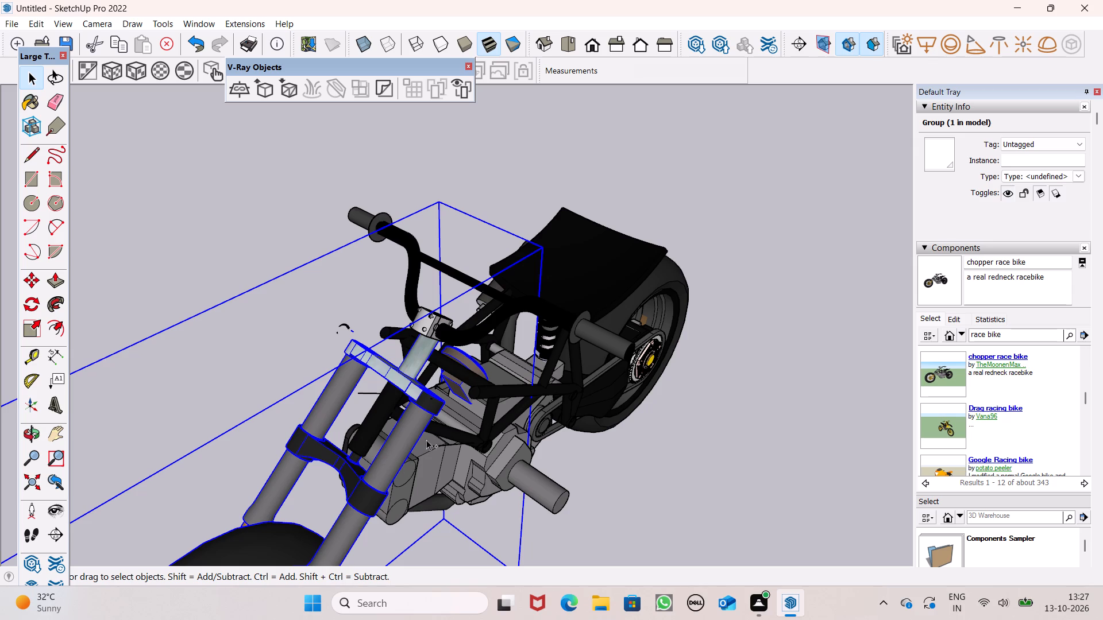
{"action": "left_click_drag", "start_coordinate": [433, 437], "coordinate": [439, 437], "text": "ctrl"}
{"action": "left_click", "coordinate": [463, 425], "text": "ctrl"}
{"action": "left_click", "coordinate": [622, 343], "text": "ctrl"}
{"action": "left_click", "coordinate": [592, 297], "text": "ctrl"}
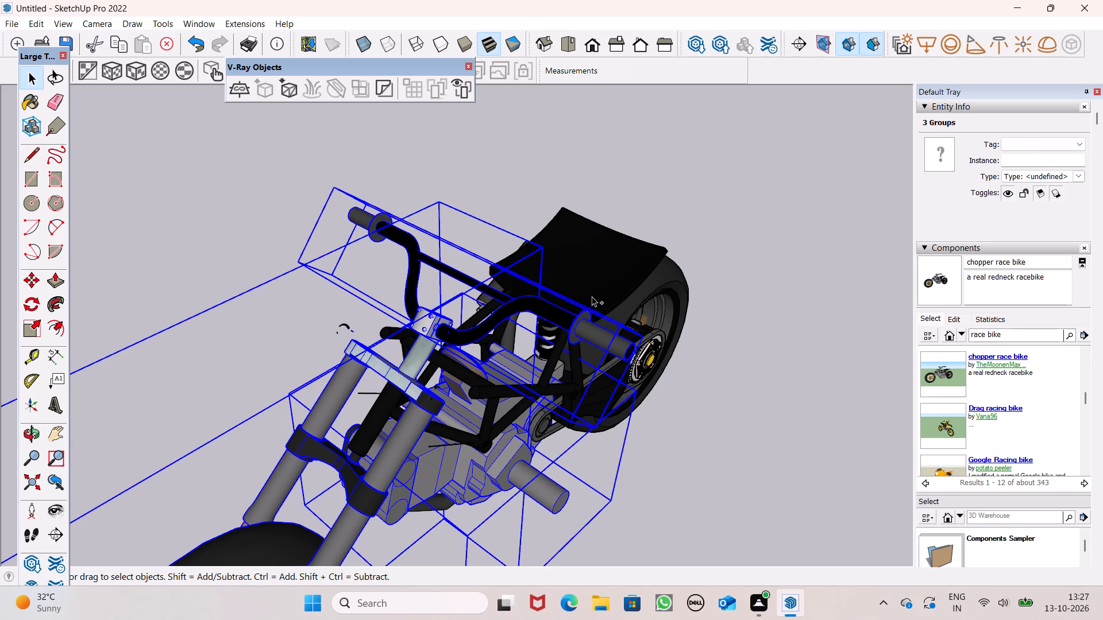
{"action": "left_click", "coordinate": [526, 301], "text": "ctrl"}
{"action": "left_click_drag", "start_coordinate": [454, 342], "coordinate": [454, 350], "text": "ctrl"}
Add the exhaust pipe under the engine and the black tubular frame to the chopper selection.
{"action": "scroll", "coordinate": [531, 499], "scroll_direction": "up", "scroll_amount": 1, "text": "ctrl"}
{"action": "middle_click_drag", "start_coordinate": [527, 502], "coordinate": [367, 362], "text": "ctrl"}
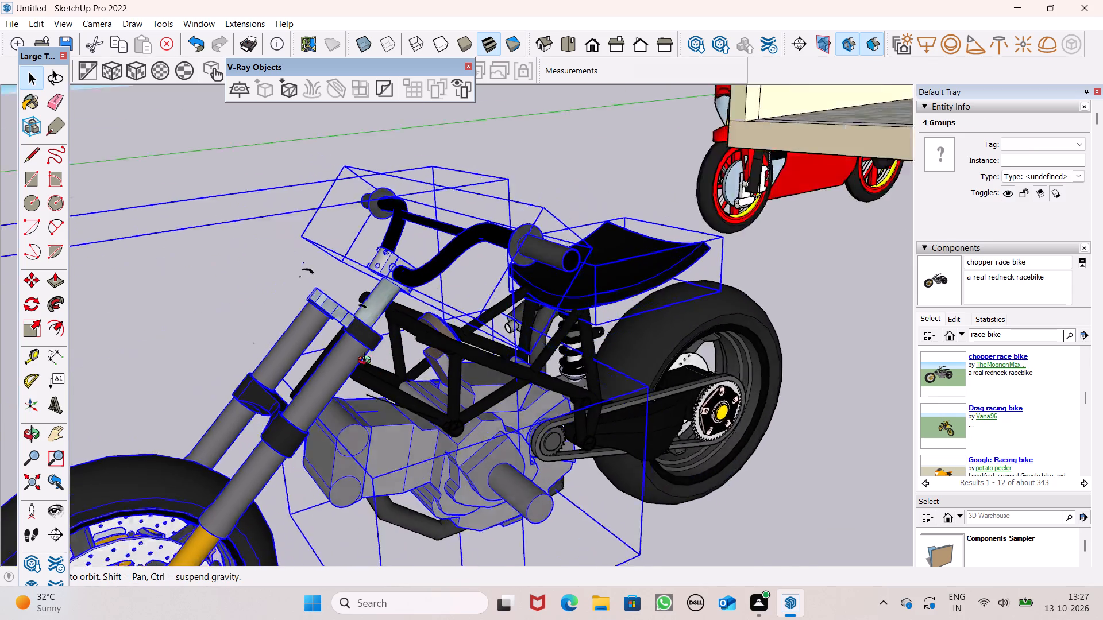
{"action": "middle_click_drag", "start_coordinate": [367, 362], "coordinate": [272, 253], "text": "ctrl"}
{"action": "left_click", "coordinate": [377, 509], "text": "ctrl"}
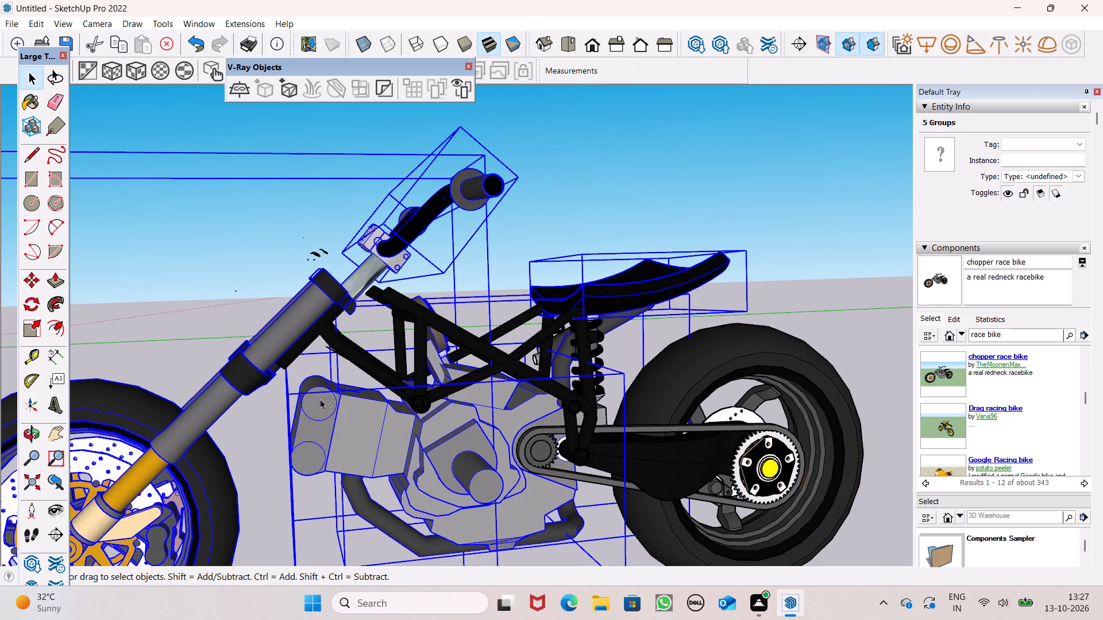
{"action": "left_click", "coordinate": [379, 358], "text": "ctrl"}
{"action": "left_click", "coordinate": [367, 359], "text": "ctrl"}
{"action": "left_click", "coordinate": [472, 347], "text": "ctrl"}
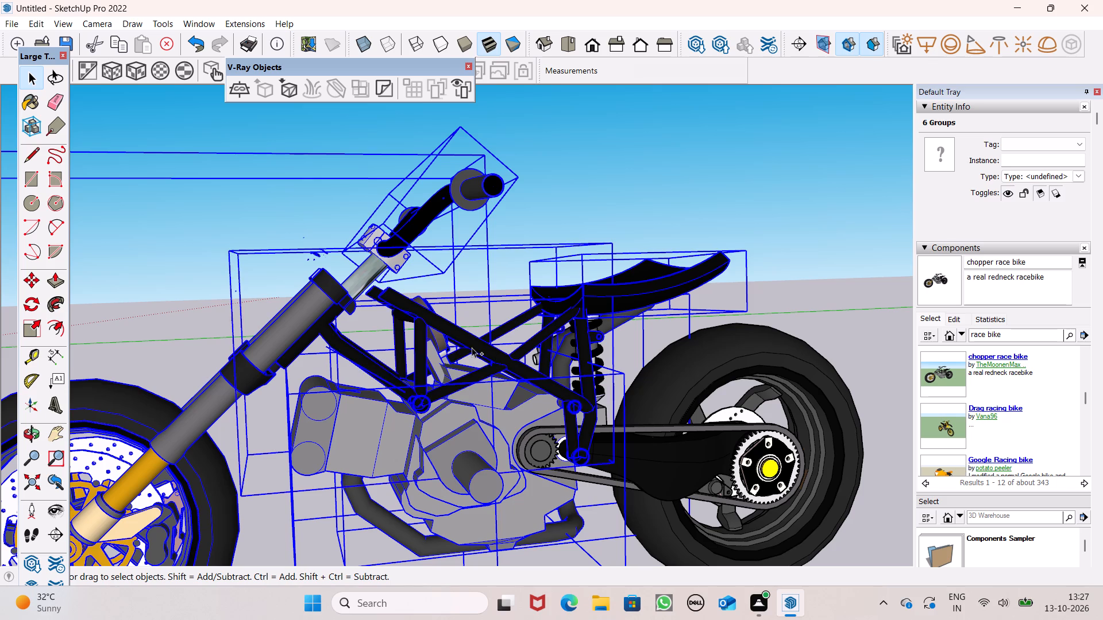
Add the chopper's drive chain, swingarm, rear sprocket and rear wheel to the selection.
{"action": "scroll", "coordinate": [364, 392], "scroll_direction": "down", "scroll_amount": 9, "text": "ctrl"}
{"action": "middle_click_drag", "start_coordinate": [349, 412], "coordinate": [351, 412], "text": "ctrl"}
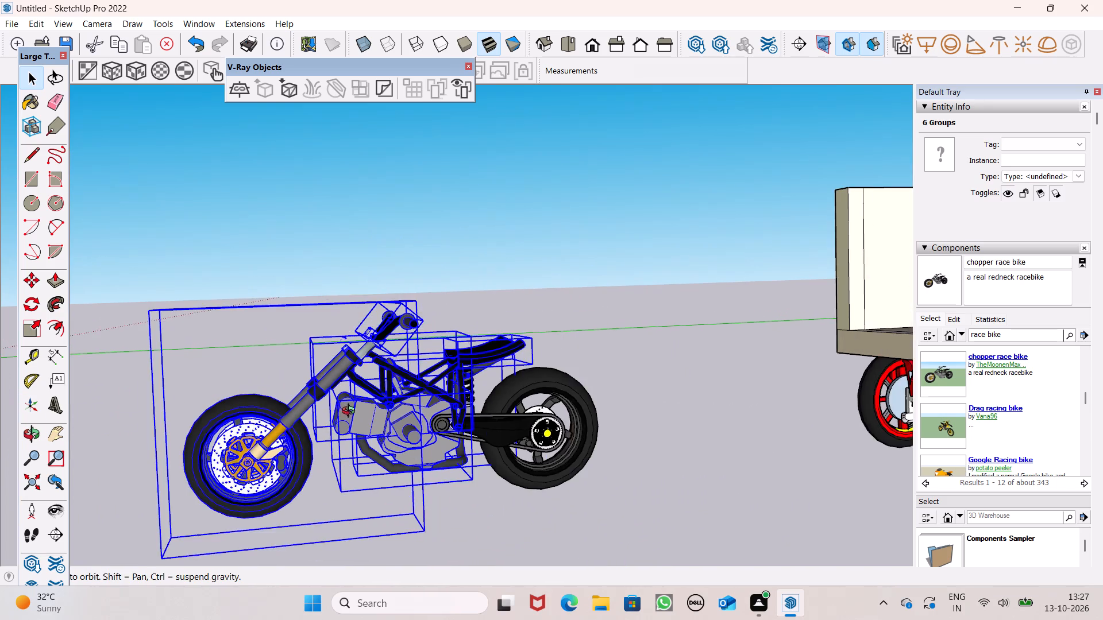
{"action": "middle_click_drag", "start_coordinate": [351, 412], "coordinate": [135, 400], "text": "ctrl"}
{"action": "scroll", "coordinate": [134, 398], "scroll_direction": "up", "scroll_amount": 1, "text": "ctrl"}
{"action": "scroll", "coordinate": [541, 467], "scroll_direction": "up", "scroll_amount": 7, "text": "ctrl"}
{"action": "left_click", "coordinate": [486, 418], "text": "ctrl"}
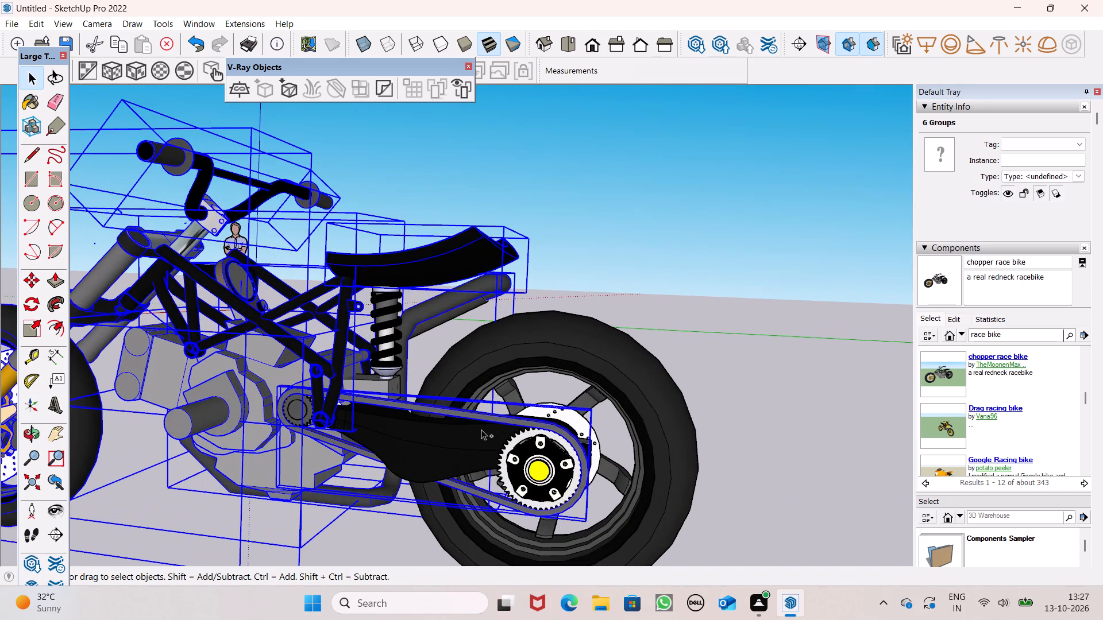
{"action": "left_click", "coordinate": [475, 439], "text": "ctrl"}
{"action": "left_click", "coordinate": [551, 479], "text": "ctrl"}
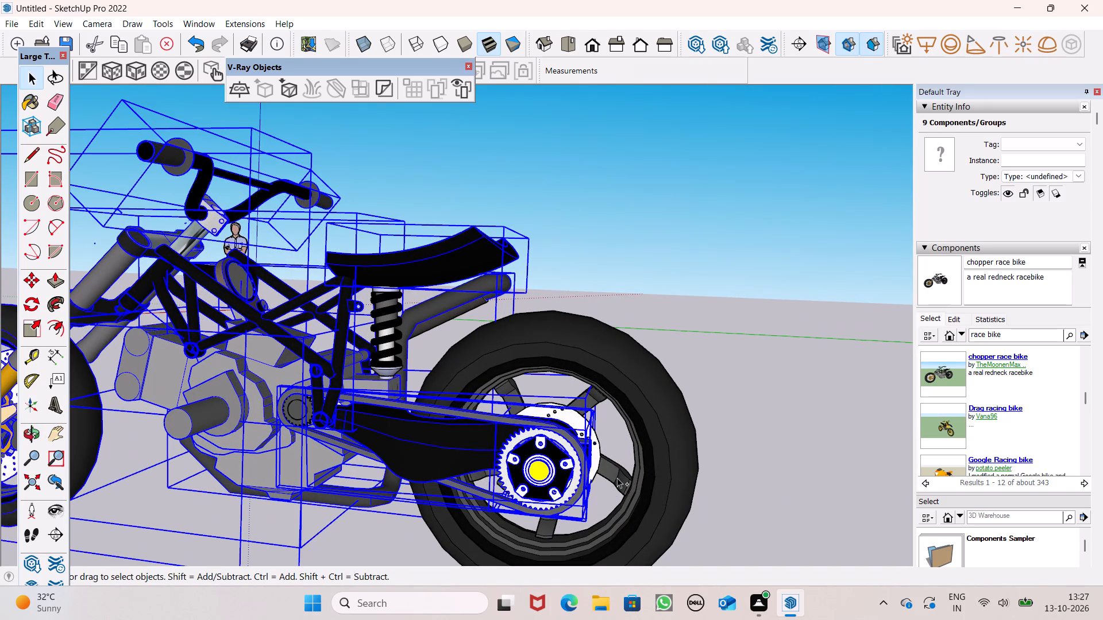
{"action": "left_click", "coordinate": [623, 476], "text": "ctrl"}
{"action": "left_click", "coordinate": [653, 489], "text": "ctrl"}
Check the selected chopper parts from behind and from the exhaust side, and make them into one group.
{"action": "middle_click_drag", "start_coordinate": [673, 492], "coordinate": [0, 411], "text": "ctrl"}
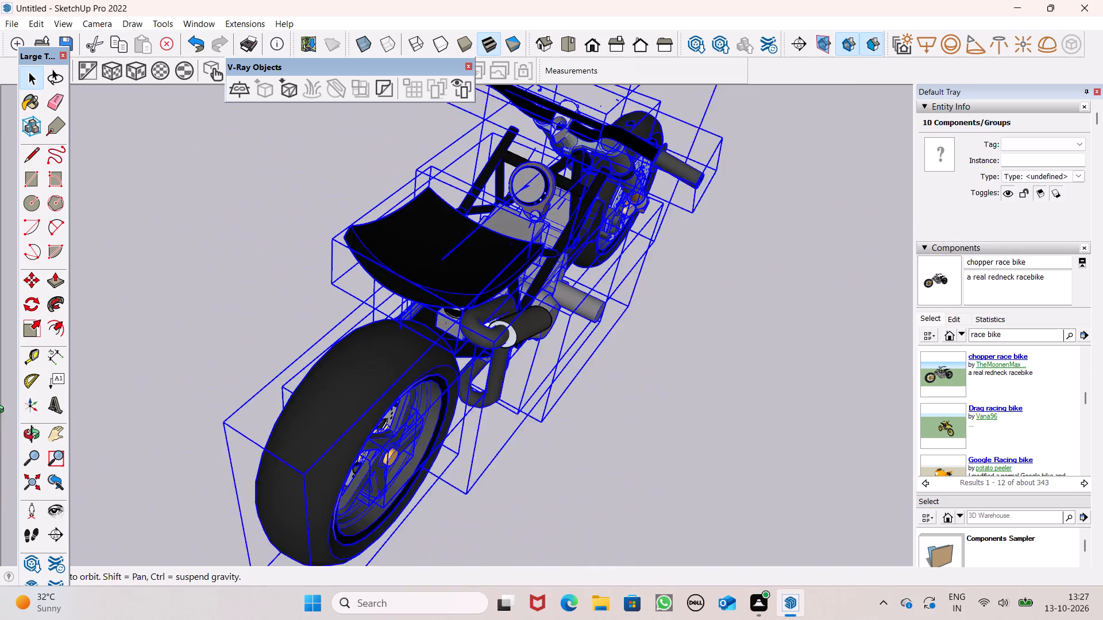
{"action": "middle_click_drag", "start_coordinate": [0, 411], "coordinate": [27, 347], "text": "ctrl"}
{"action": "scroll", "coordinate": [317, 377], "scroll_direction": "down", "scroll_amount": 6, "text": "ctrl"}
{"action": "middle_click_drag", "start_coordinate": [389, 385], "coordinate": [369, 254], "text": "ctrl"}
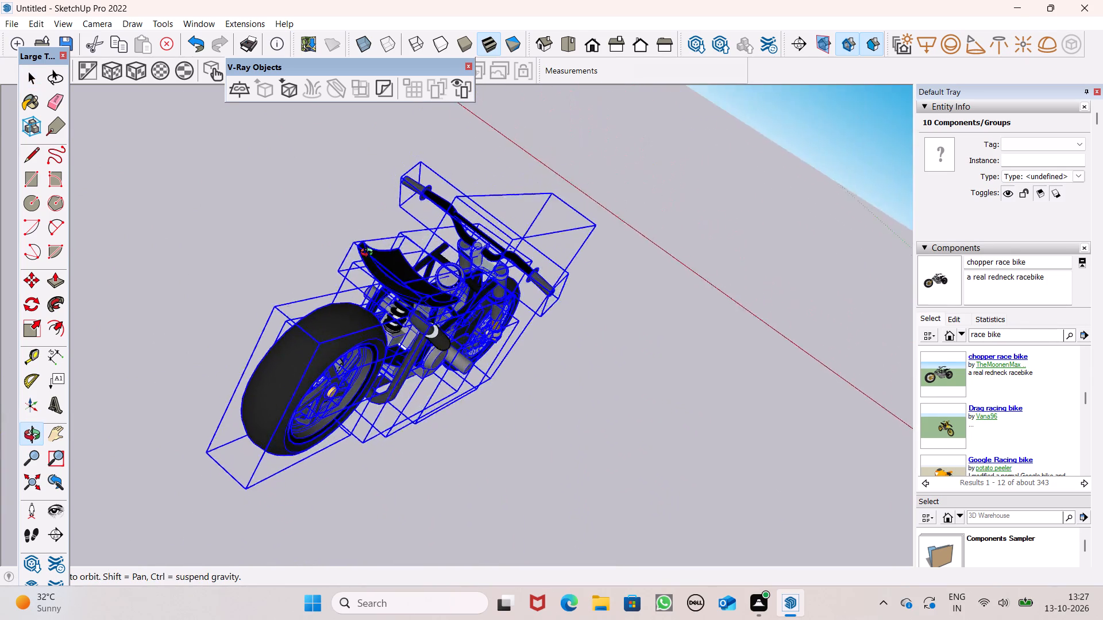
{"action": "middle_click_drag", "start_coordinate": [369, 254], "coordinate": [122, 84], "text": "ctrl"}
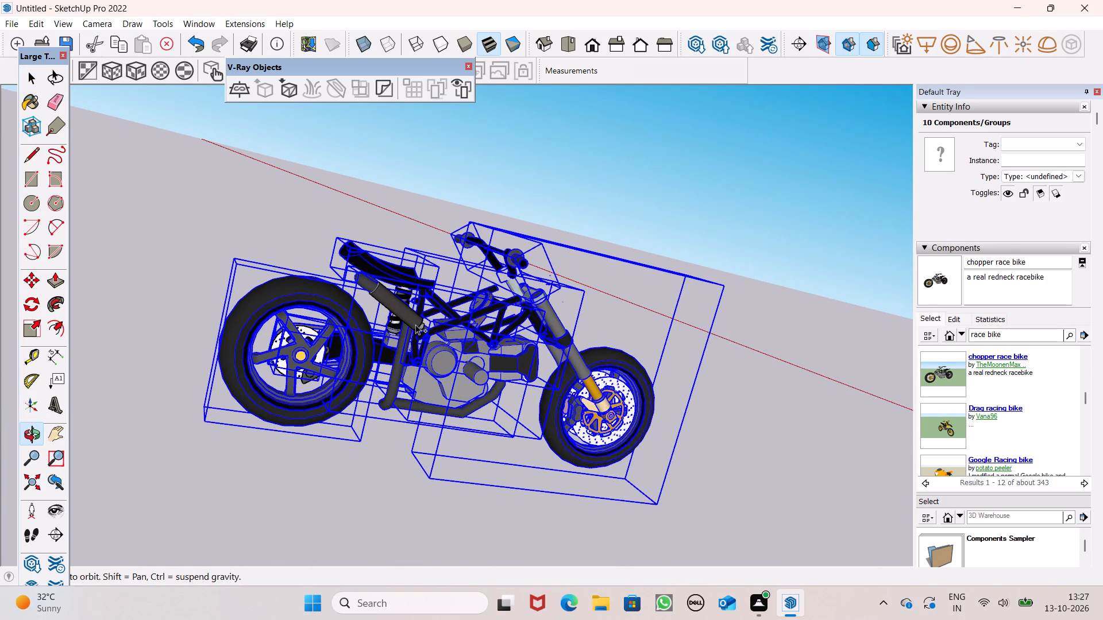
{"action": "right_click", "coordinate": [429, 329], "text": "ctrl"}
{"action": "left_click", "coordinate": [477, 165], "text": "ctrl"}
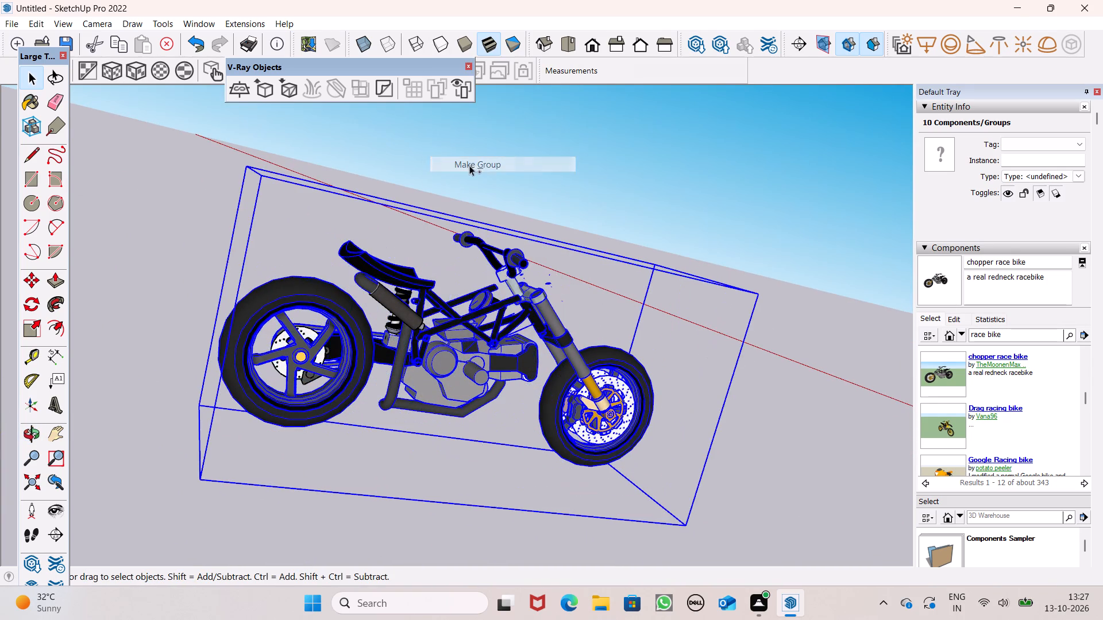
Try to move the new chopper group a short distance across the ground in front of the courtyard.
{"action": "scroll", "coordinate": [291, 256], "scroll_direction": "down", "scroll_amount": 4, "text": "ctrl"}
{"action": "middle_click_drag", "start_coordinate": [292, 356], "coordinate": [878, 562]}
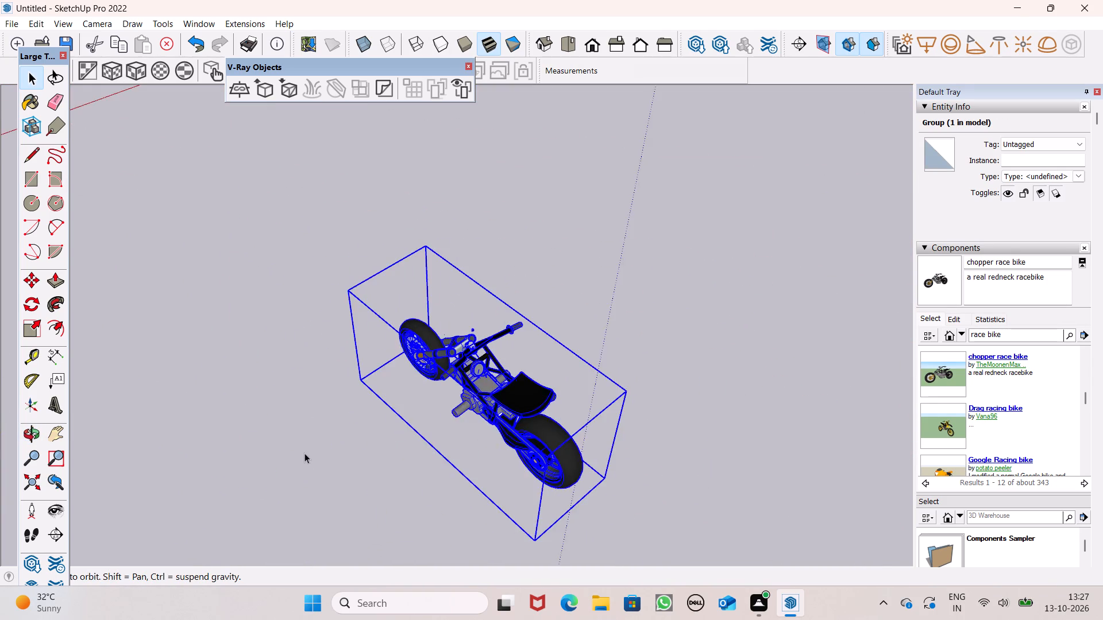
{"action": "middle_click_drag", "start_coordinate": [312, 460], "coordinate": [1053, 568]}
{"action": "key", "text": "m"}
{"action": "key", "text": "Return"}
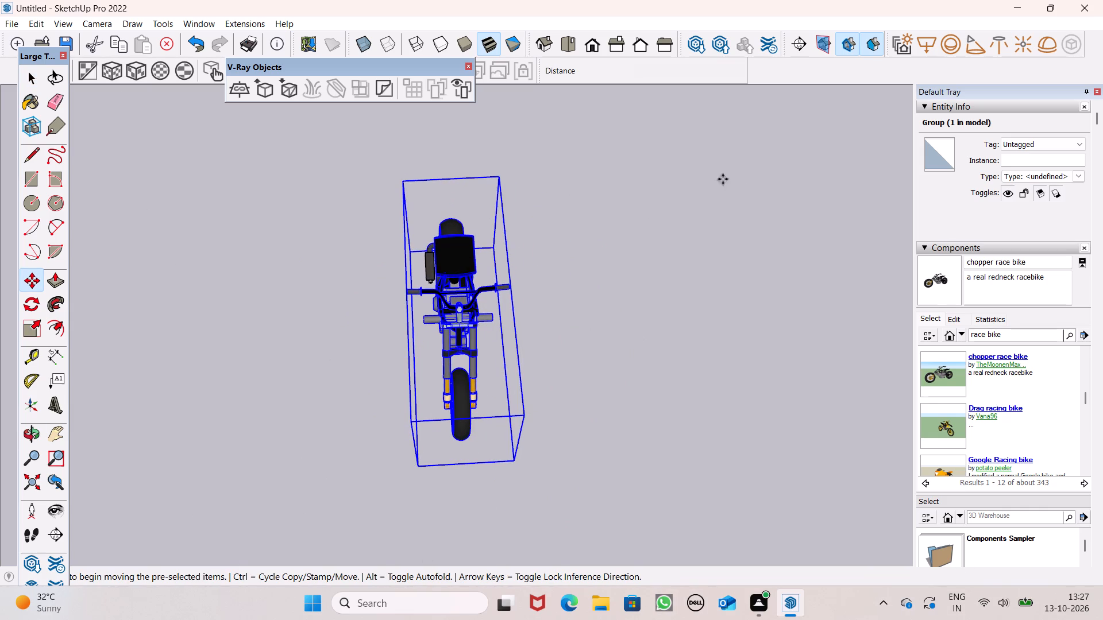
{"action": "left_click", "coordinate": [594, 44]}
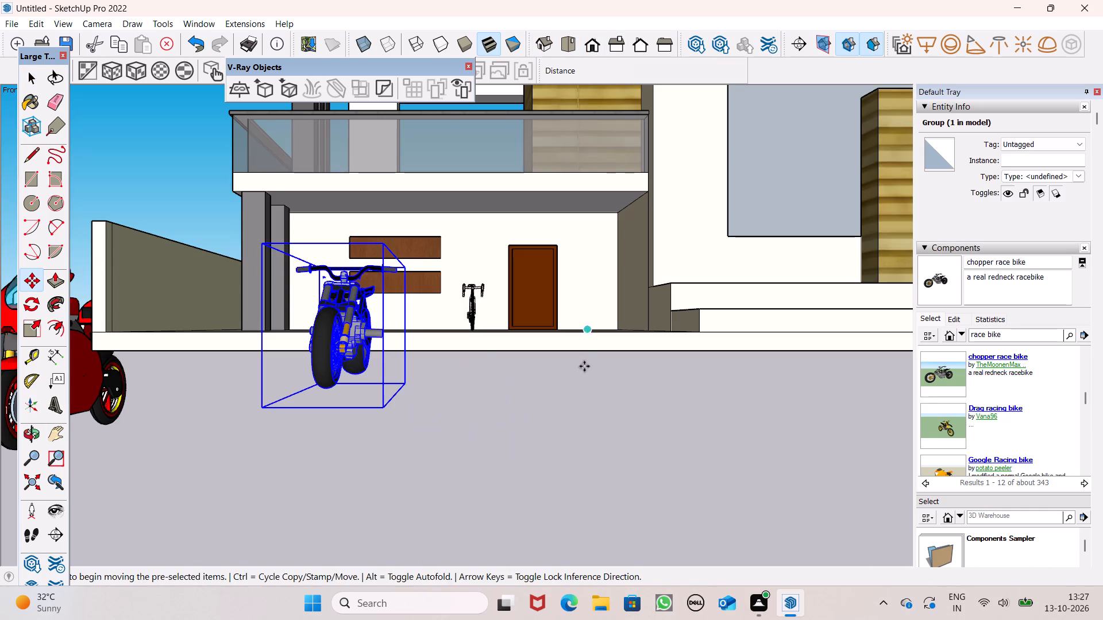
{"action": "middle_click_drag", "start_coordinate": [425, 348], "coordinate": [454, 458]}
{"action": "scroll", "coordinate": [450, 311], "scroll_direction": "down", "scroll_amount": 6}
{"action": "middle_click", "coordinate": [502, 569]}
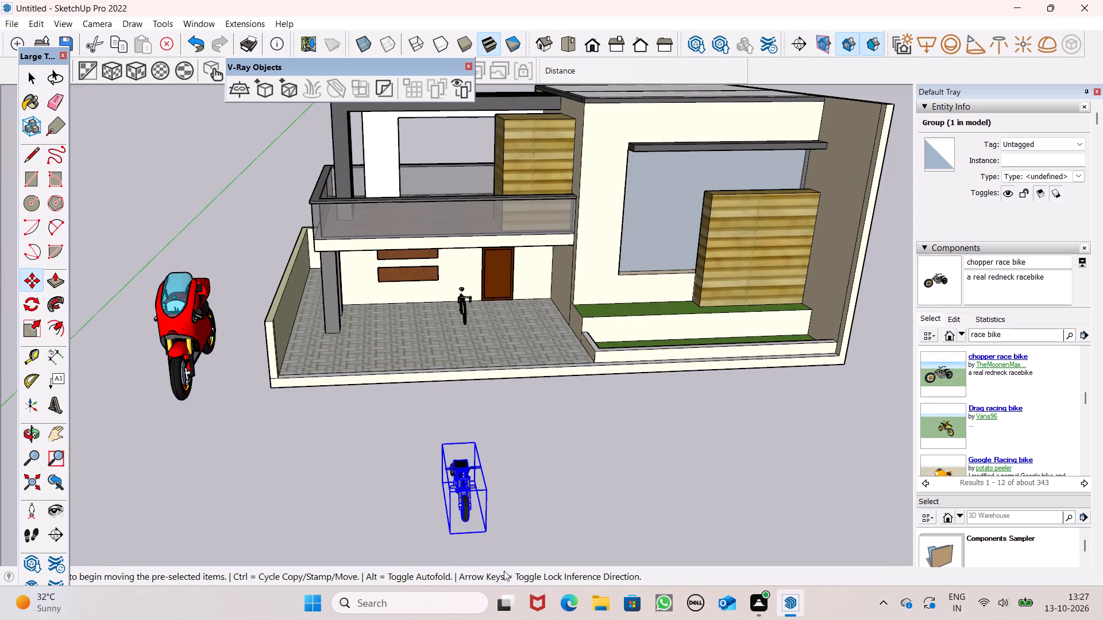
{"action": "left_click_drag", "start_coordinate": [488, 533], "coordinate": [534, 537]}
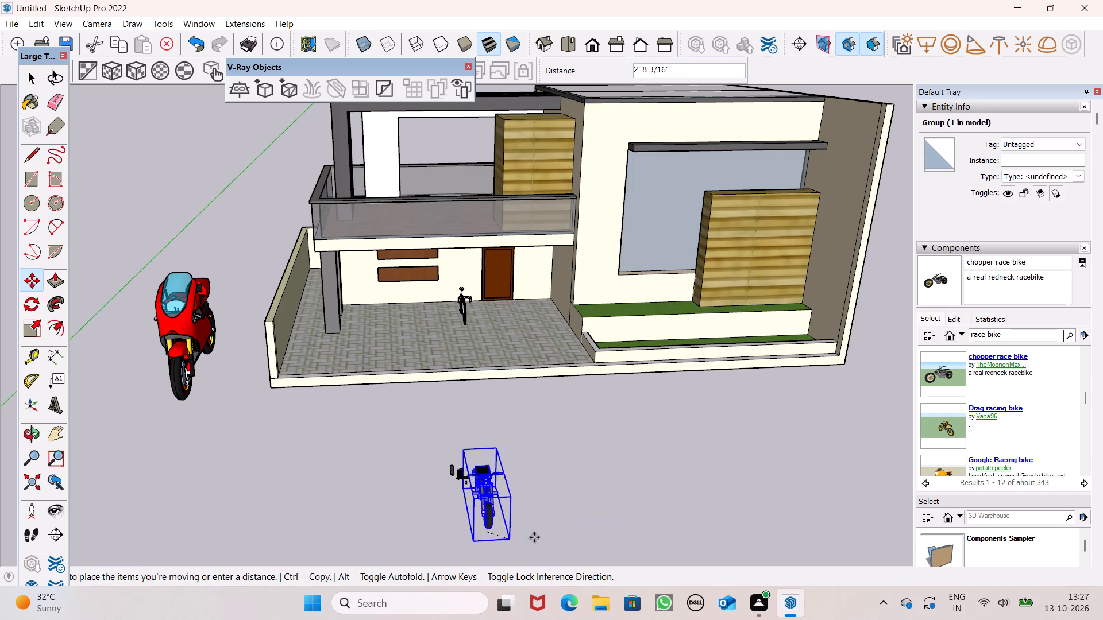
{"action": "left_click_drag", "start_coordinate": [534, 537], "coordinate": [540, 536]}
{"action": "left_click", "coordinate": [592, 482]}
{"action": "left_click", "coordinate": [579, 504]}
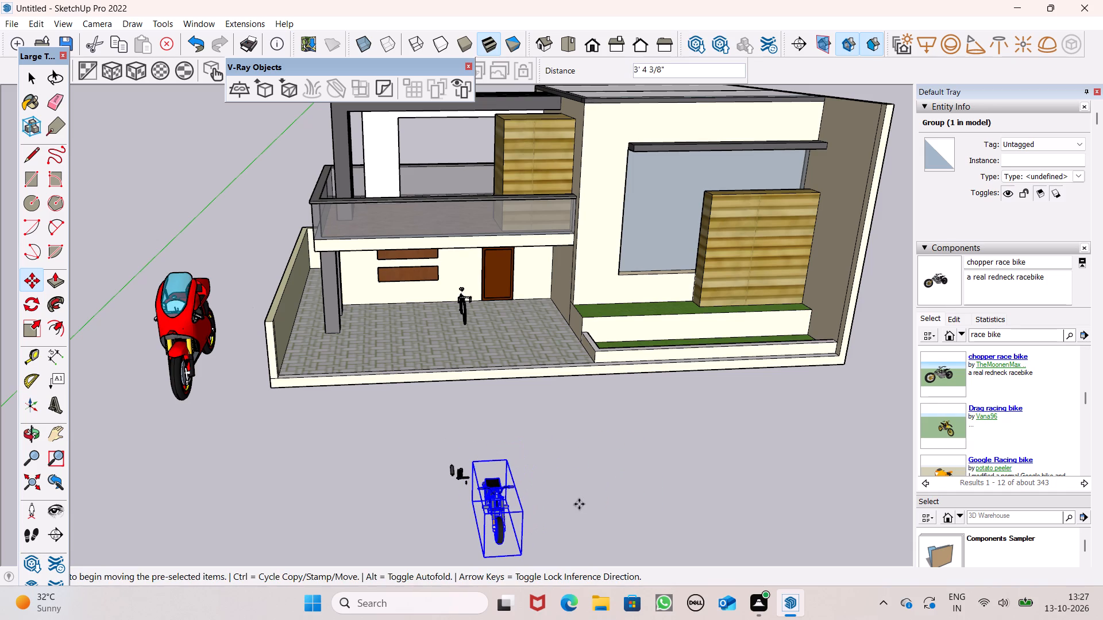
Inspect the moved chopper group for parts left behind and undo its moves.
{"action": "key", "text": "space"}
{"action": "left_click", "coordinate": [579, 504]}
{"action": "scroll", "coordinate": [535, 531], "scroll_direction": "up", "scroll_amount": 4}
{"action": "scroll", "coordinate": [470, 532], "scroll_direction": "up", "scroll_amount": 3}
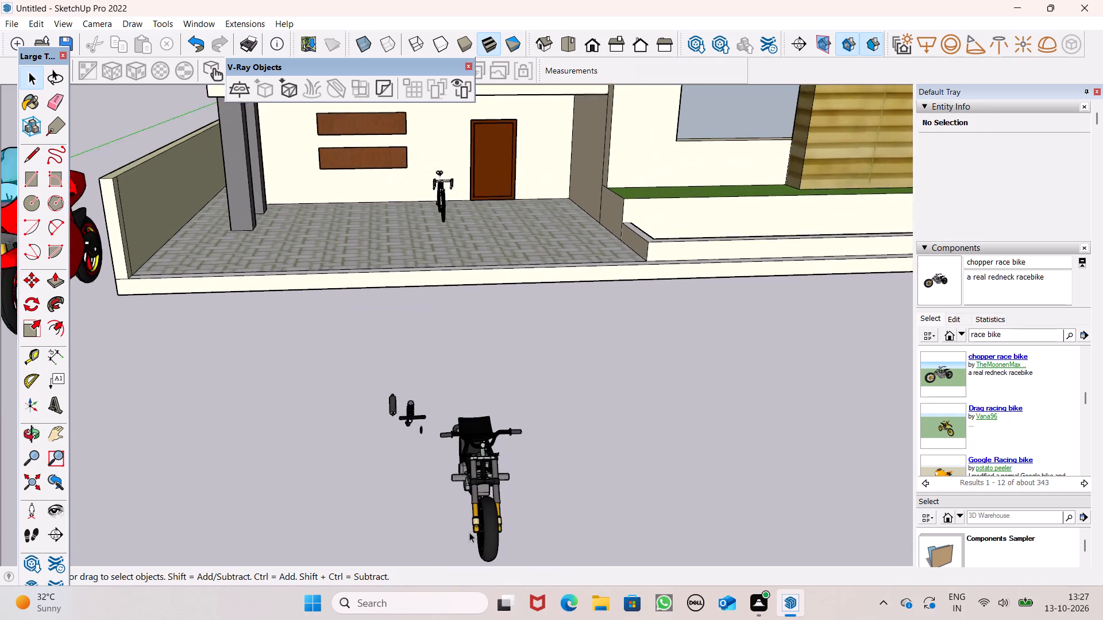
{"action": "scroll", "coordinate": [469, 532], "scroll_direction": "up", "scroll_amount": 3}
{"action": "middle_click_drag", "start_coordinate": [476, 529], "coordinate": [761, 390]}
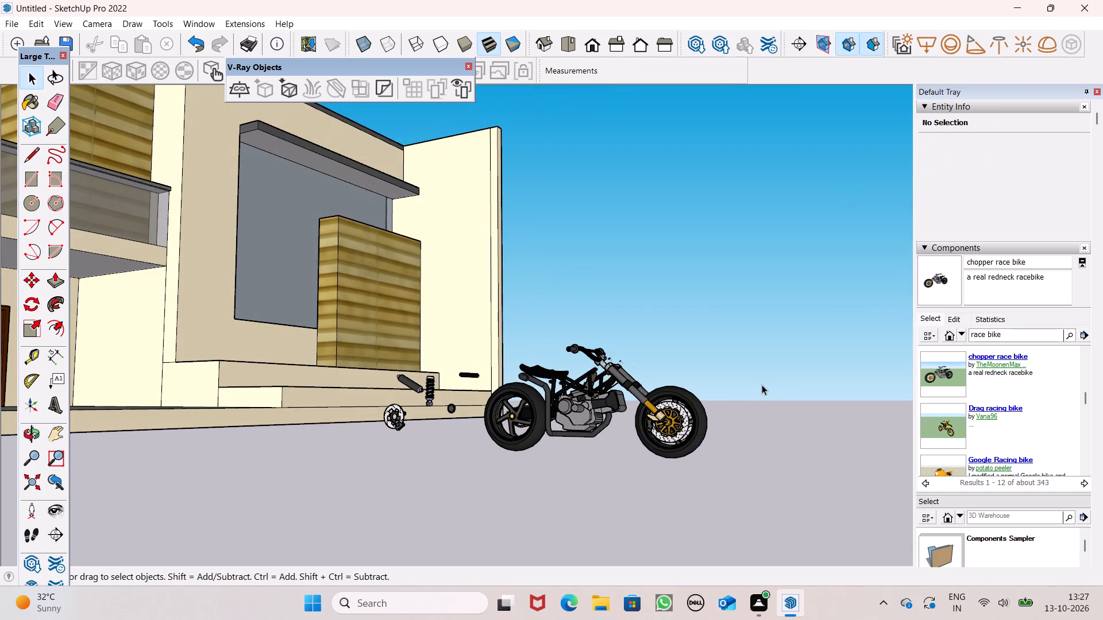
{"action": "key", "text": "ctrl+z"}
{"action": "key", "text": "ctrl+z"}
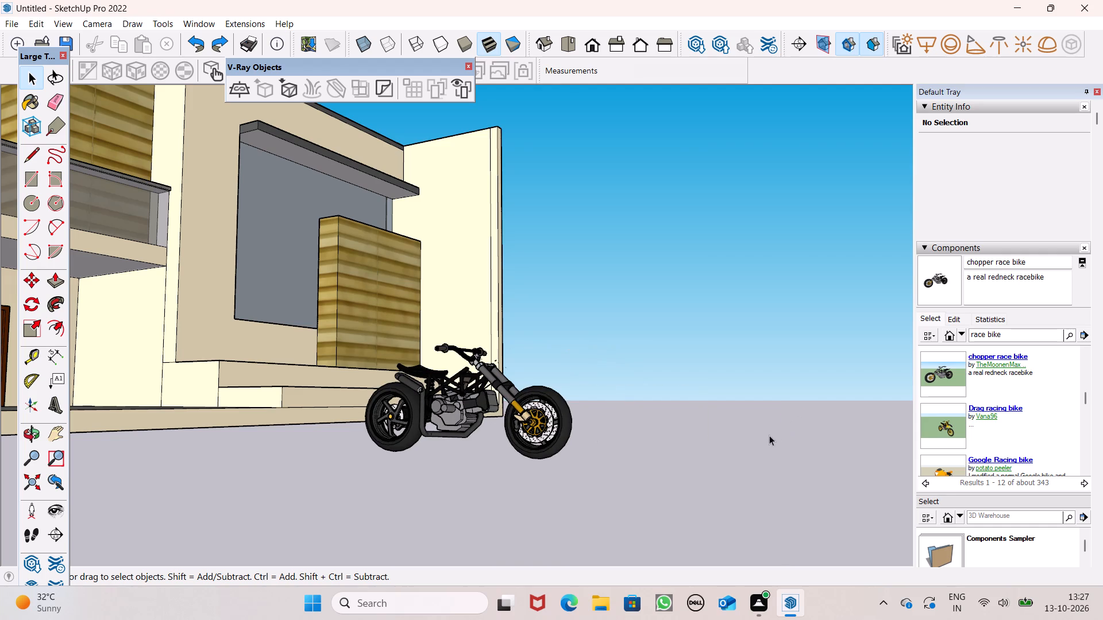
Select the chopper group and add its rear shock absorber to the selection.
{"action": "scroll", "coordinate": [538, 404], "scroll_direction": "up", "scroll_amount": 6}
{"action": "middle_click_drag", "start_coordinate": [510, 388], "coordinate": [1067, 494]}
{"action": "scroll", "coordinate": [613, 470], "scroll_direction": "up", "scroll_amount": 4}
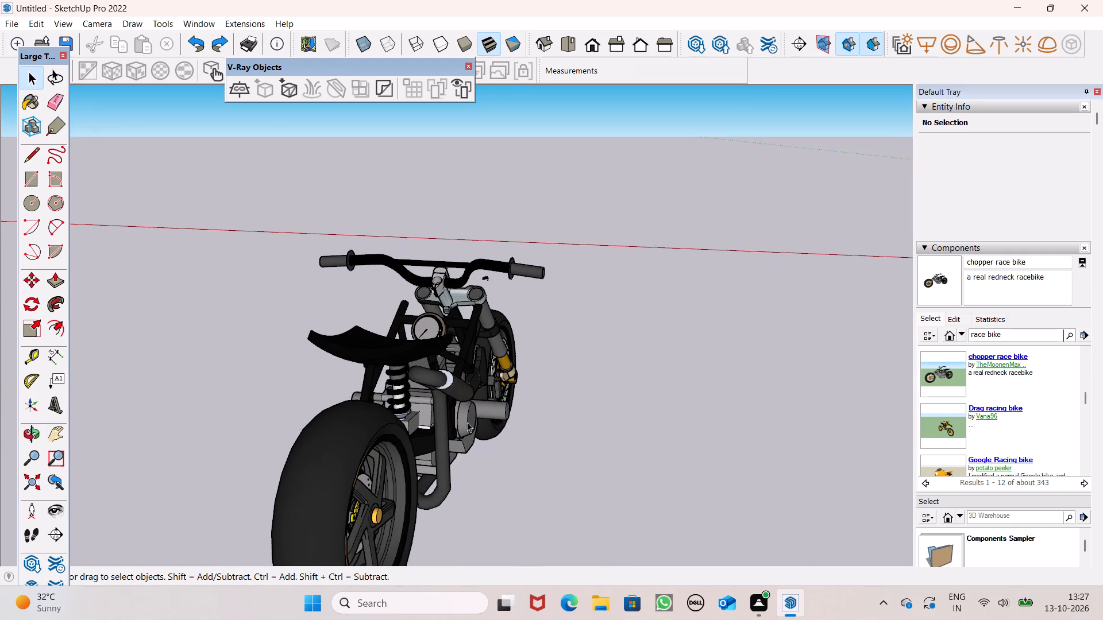
{"action": "left_click", "coordinate": [418, 366]}
{"action": "middle_click_drag", "start_coordinate": [426, 446], "coordinate": [642, 427]}
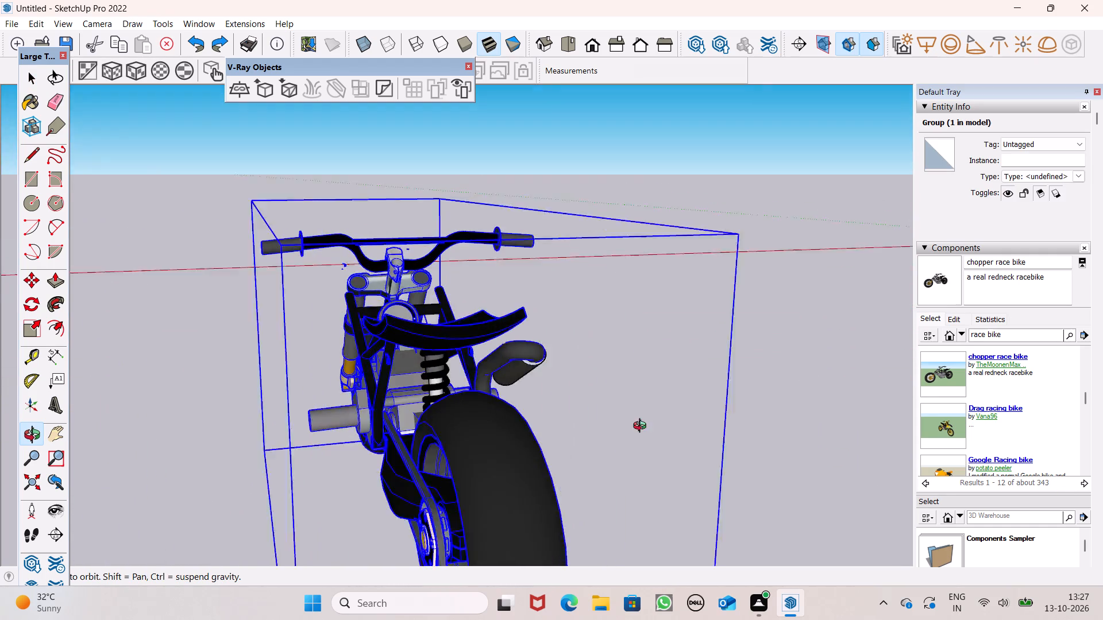
{"action": "middle_click_drag", "start_coordinate": [642, 427], "coordinate": [831, 465]}
{"action": "scroll", "coordinate": [831, 462], "scroll_direction": "up", "scroll_amount": 1}
{"action": "scroll", "coordinate": [526, 358], "scroll_direction": "up", "scroll_amount": 5, "text": "ctrl"}
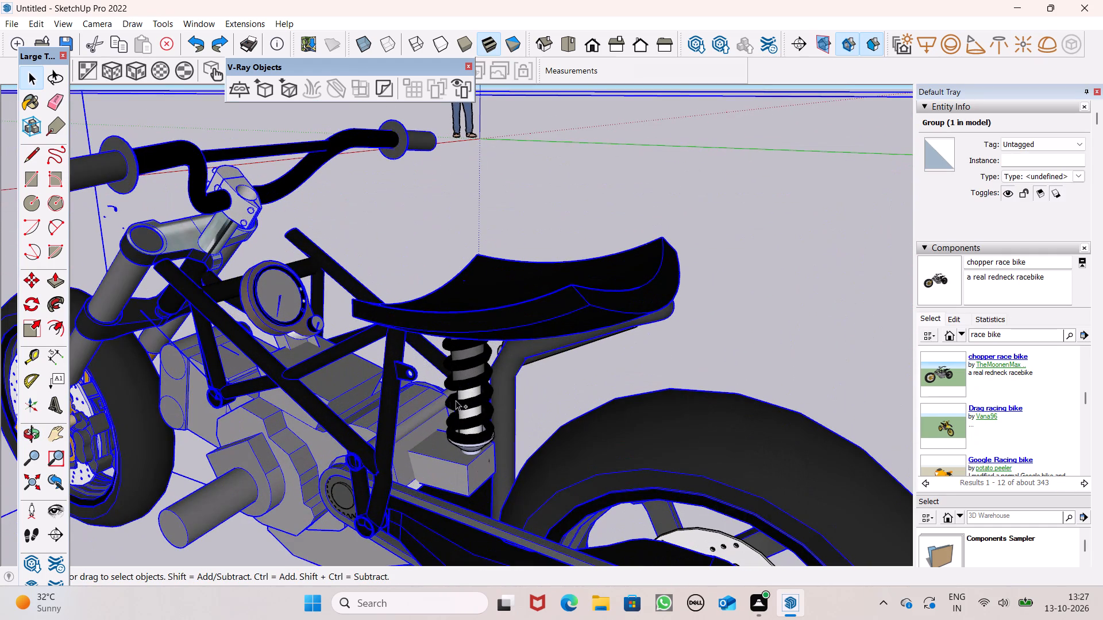
{"action": "left_click", "coordinate": [472, 392], "text": "ctrl"}
{"action": "left_click", "coordinate": [469, 383], "text": "ctrl"}
{"action": "left_click_drag", "start_coordinate": [472, 393], "coordinate": [480, 395], "text": "ctrl"}
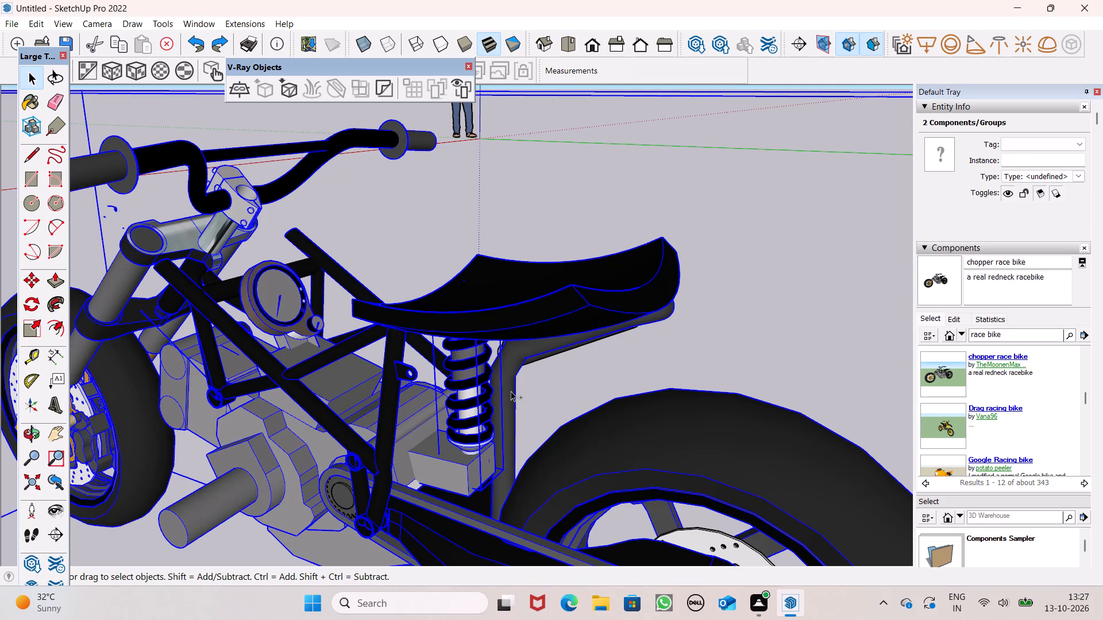
{"action": "left_click", "coordinate": [511, 391], "text": "ctrl"}
{"action": "scroll", "coordinate": [430, 497], "scroll_direction": "up", "scroll_amount": 5, "text": "ctrl"}
{"action": "left_click", "coordinate": [495, 506], "text": "ctrl"}
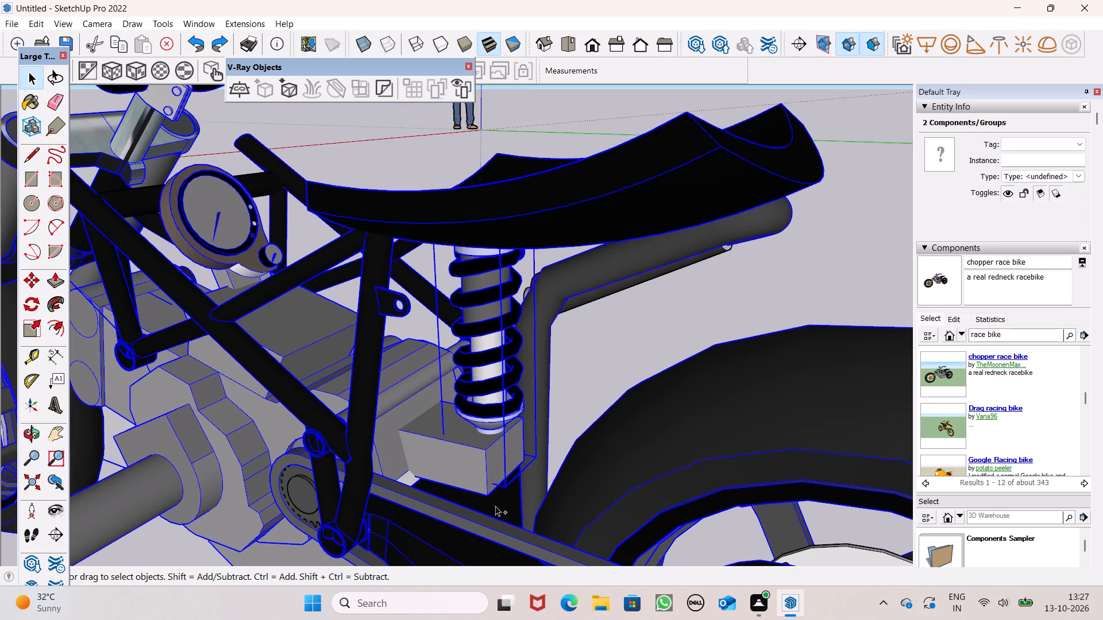
Check the exhaust side around the rear shock absorber for chopper parts missing from the selection.
{"action": "middle_click_drag", "start_coordinate": [521, 505], "coordinate": [64, 77], "text": "ctrl"}
{"action": "scroll", "coordinate": [136, 451], "scroll_direction": "up", "scroll_amount": 1, "text": "ctrl"}
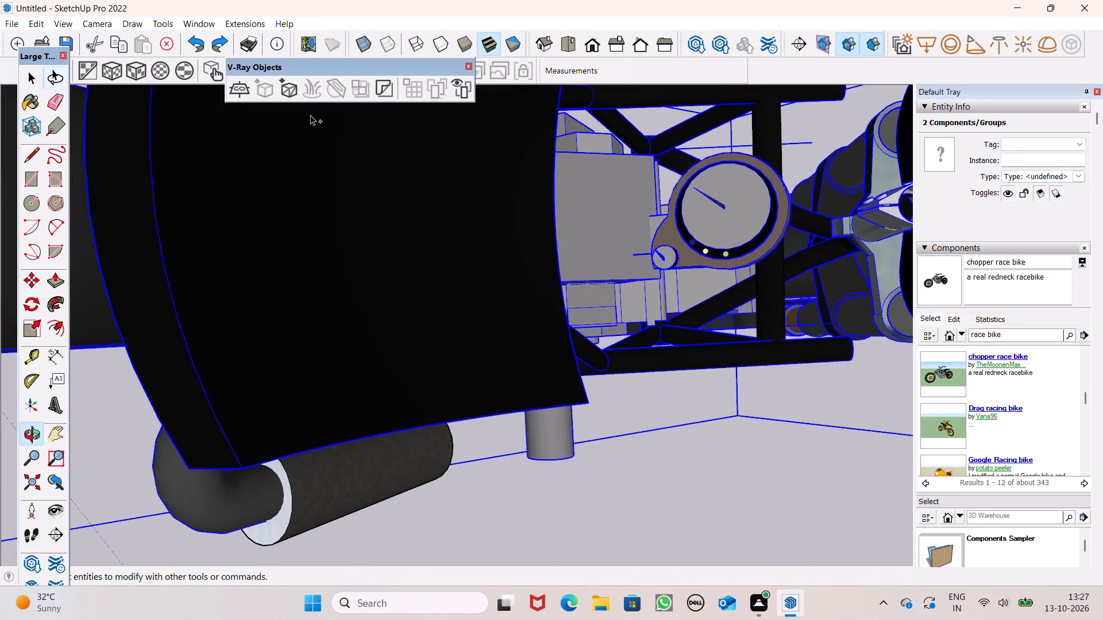
{"action": "scroll", "coordinate": [319, 163], "scroll_direction": "down", "scroll_amount": 5, "text": "ctrl"}
{"action": "scroll", "coordinate": [412, 394], "scroll_direction": "up", "scroll_amount": 1, "text": "ctrl"}
{"action": "middle_click_drag", "start_coordinate": [416, 378], "coordinate": [438, 16], "text": "ctrl"}
{"action": "scroll", "coordinate": [465, 451], "scroll_direction": "up", "scroll_amount": 1, "text": "ctrl"}
{"action": "middle_click_drag", "start_coordinate": [463, 466], "coordinate": [620, 526], "text": "ctrl"}
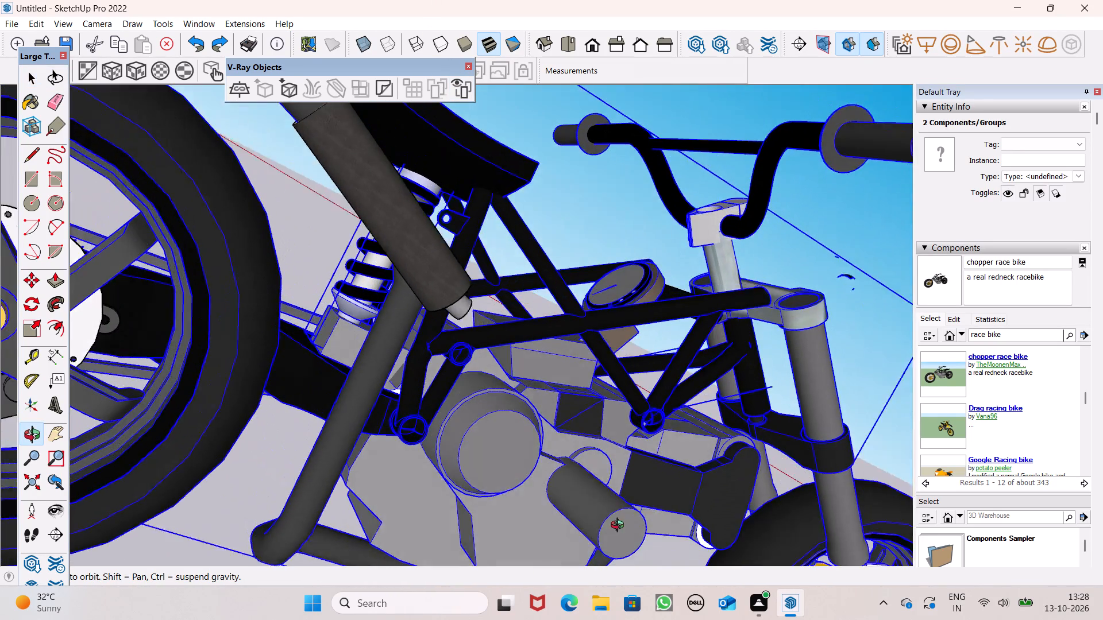
{"action": "middle_click_drag", "start_coordinate": [620, 526], "coordinate": [630, 502], "text": "ctrl"}
{"action": "scroll", "coordinate": [348, 365], "scroll_direction": "up", "scroll_amount": 2, "text": "ctrl"}
{"action": "left_click", "coordinate": [357, 321], "text": "ctrl"}
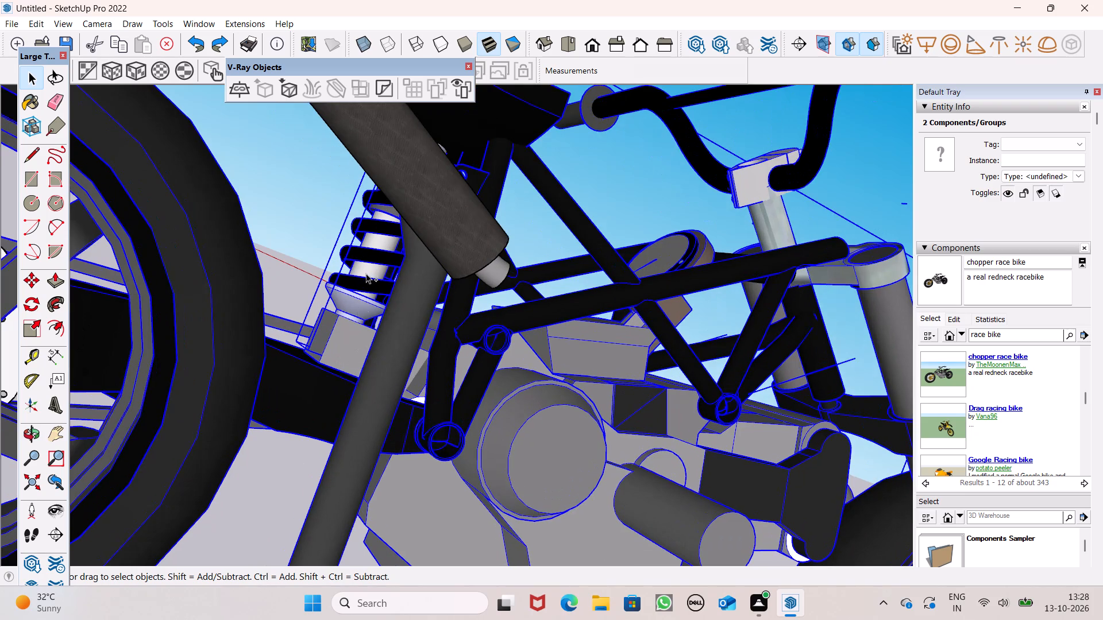
{"action": "left_click_drag", "start_coordinate": [366, 272], "coordinate": [367, 278], "text": "ctrl"}
{"action": "left_click", "coordinate": [358, 395], "text": "ctrl"}
Add the chopper's rear brake disc and brake caliper to the selection.
{"action": "scroll", "coordinate": [269, 268], "scroll_direction": "down", "scroll_amount": 3, "text": "ctrl"}
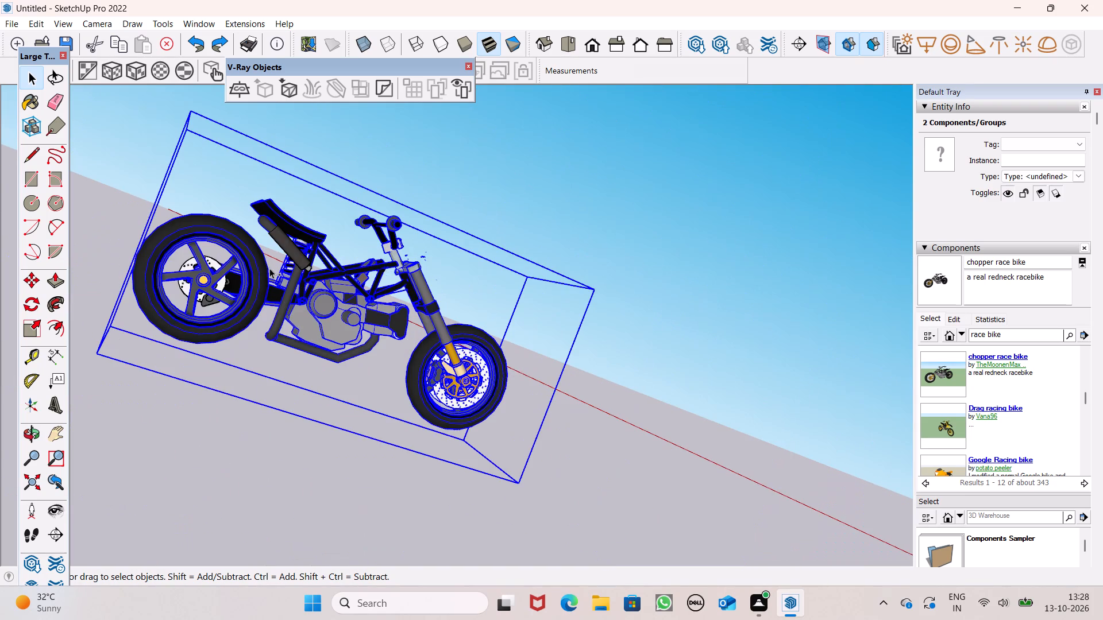
{"action": "scroll", "coordinate": [269, 268], "scroll_direction": "down", "scroll_amount": 1, "text": "ctrl"}
{"action": "scroll", "coordinate": [152, 307], "scroll_direction": "up", "scroll_amount": 8, "text": "ctrl"}
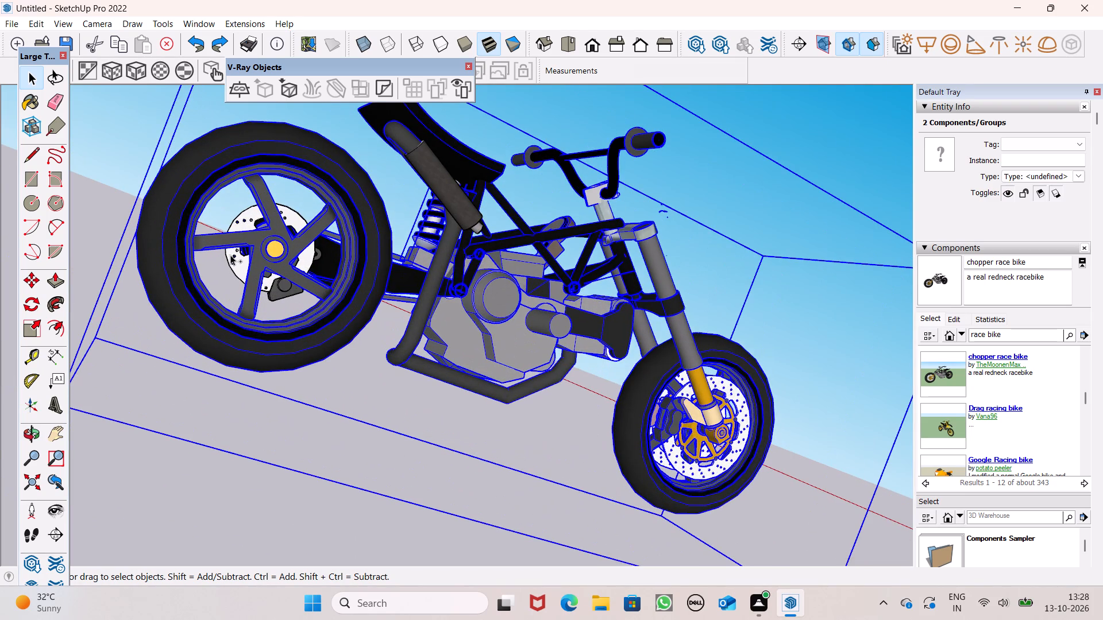
{"action": "scroll", "coordinate": [231, 255], "scroll_direction": "up", "scroll_amount": 4, "text": "ctrl"}
{"action": "left_click", "coordinate": [241, 259], "text": "ctrl"}
{"action": "scroll", "coordinate": [254, 285], "scroll_direction": "down", "scroll_amount": 2, "text": "ctrl"}
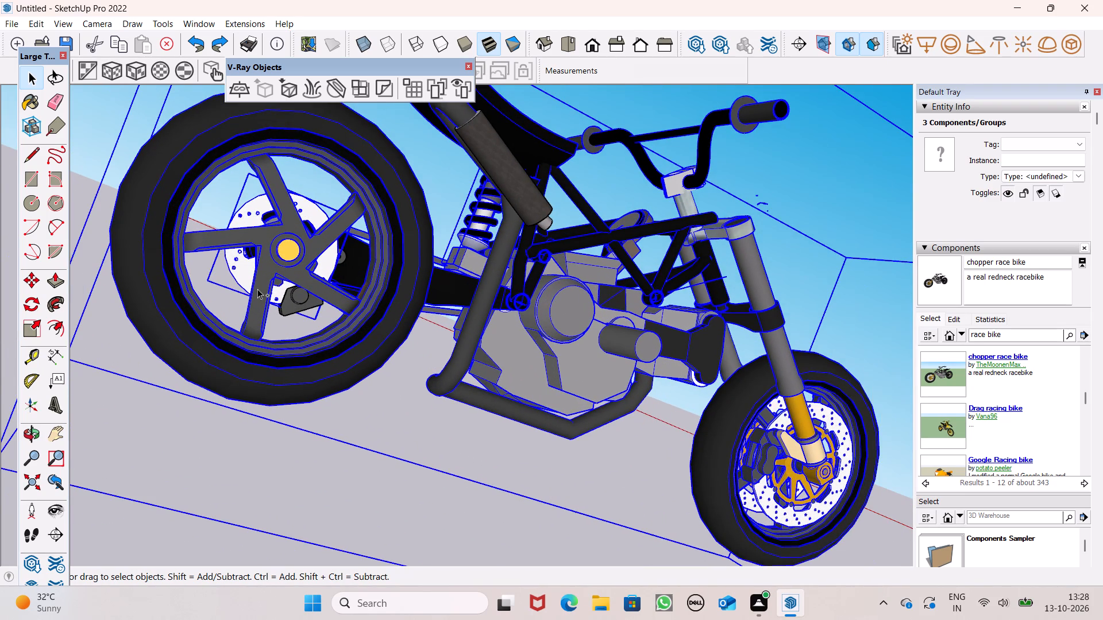
{"action": "left_click", "coordinate": [280, 254], "text": "ctrl"}
{"action": "left_click", "coordinate": [298, 294], "text": "ctrl"}
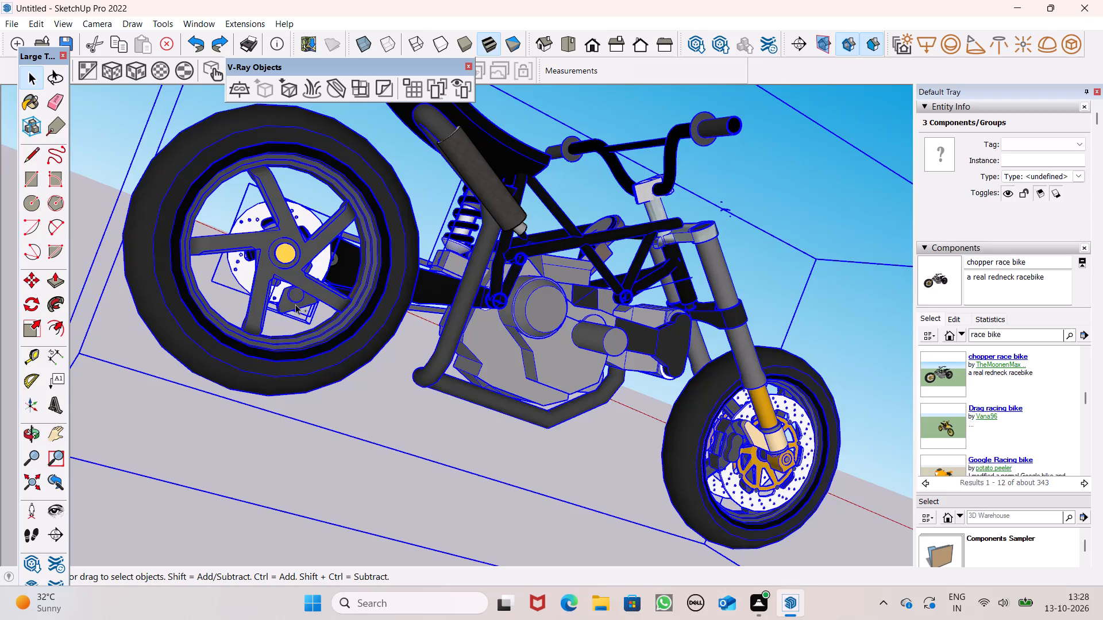
Check the selected parts from the rear sprocket side and make them into one chopper group.
{"action": "scroll", "coordinate": [296, 305], "scroll_direction": "up", "scroll_amount": 5, "text": "ctrl"}
{"action": "scroll", "coordinate": [302, 301], "scroll_direction": "down", "scroll_amount": 3, "text": "ctrl"}
{"action": "middle_click_drag", "start_coordinate": [315, 312], "coordinate": [344, 312], "text": "ctrl"}
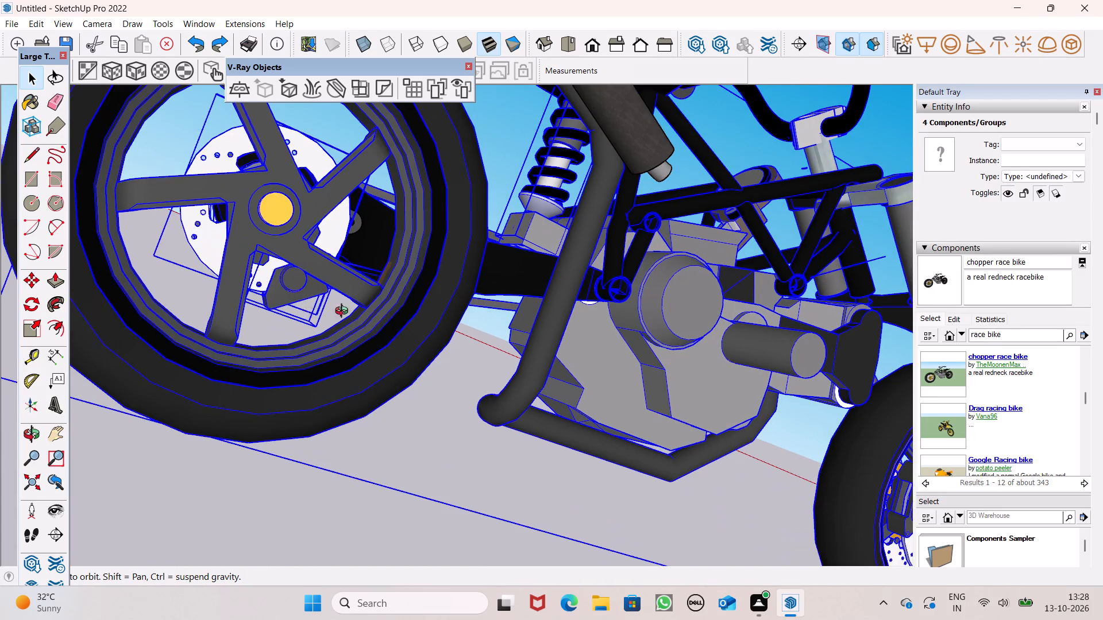
{"action": "middle_click_drag", "start_coordinate": [344, 312], "coordinate": [813, 522], "text": "ctrl"}
{"action": "scroll", "coordinate": [749, 435], "scroll_direction": "up", "scroll_amount": 5, "text": "ctrl"}
{"action": "middle_click_drag", "start_coordinate": [697, 382], "coordinate": [612, 433], "text": "ctrl"}
{"action": "scroll", "coordinate": [683, 392], "scroll_direction": "up", "scroll_amount": 1, "text": "ctrl"}
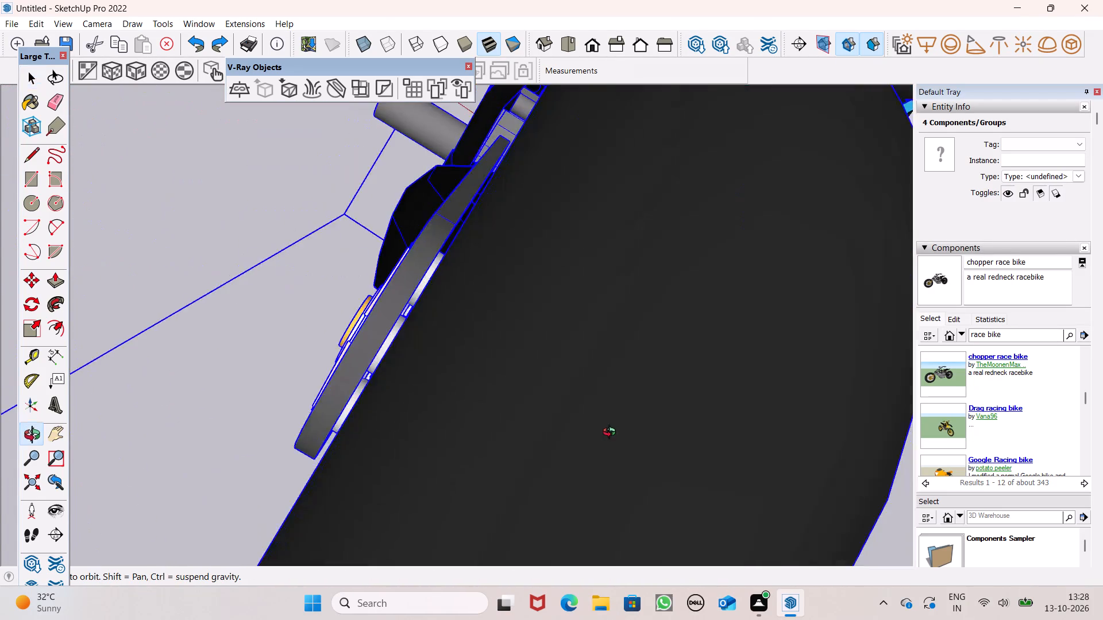
{"action": "middle_click_drag", "start_coordinate": [612, 433], "coordinate": [714, 424], "text": "ctrl"}
{"action": "left_click", "coordinate": [715, 393], "text": "ctrl"}
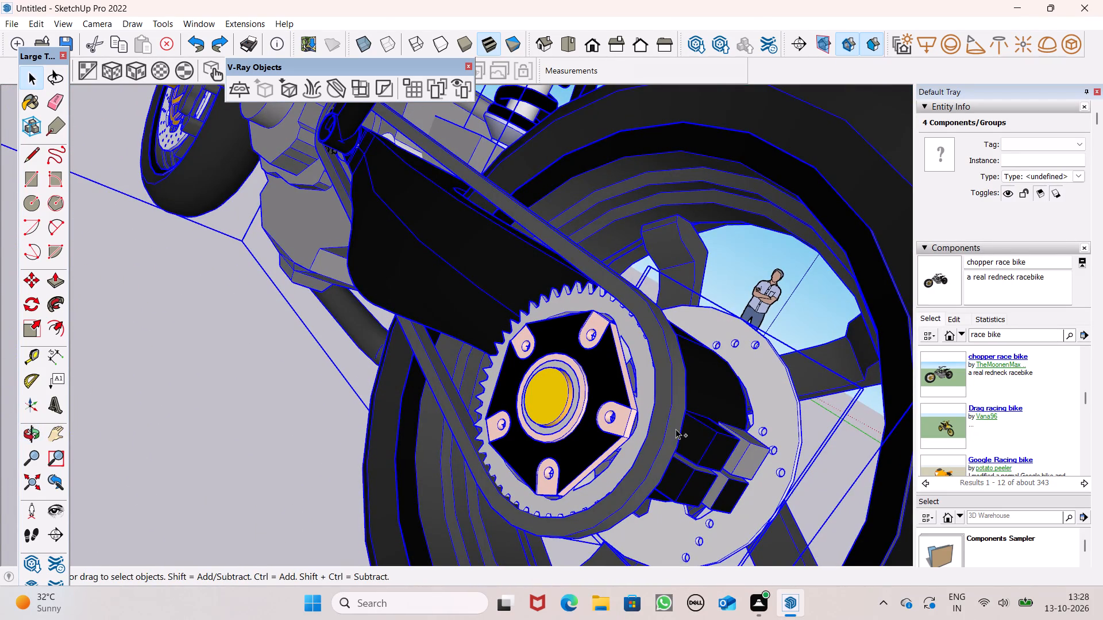
{"action": "middle_click_drag", "start_coordinate": [709, 440], "coordinate": [708, 186], "text": "ctrl"}
{"action": "scroll", "coordinate": [714, 183], "scroll_direction": "up", "scroll_amount": 1, "text": "ctrl"}
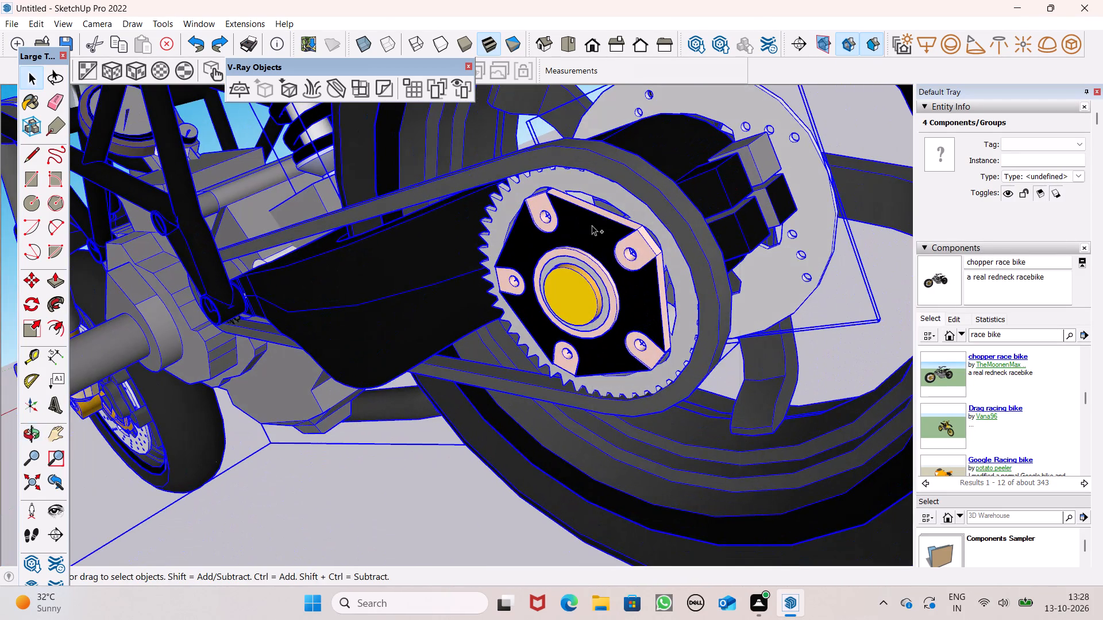
{"action": "right_click", "coordinate": [592, 225], "text": "ctrl"}
{"action": "left_click", "coordinate": [653, 355], "text": "ctrl"}
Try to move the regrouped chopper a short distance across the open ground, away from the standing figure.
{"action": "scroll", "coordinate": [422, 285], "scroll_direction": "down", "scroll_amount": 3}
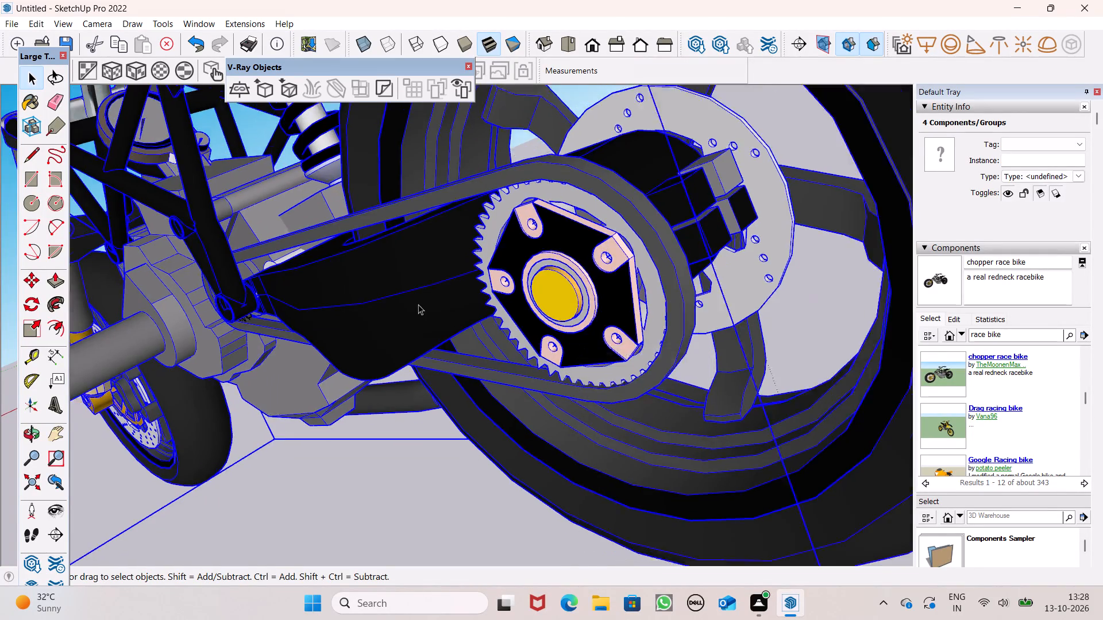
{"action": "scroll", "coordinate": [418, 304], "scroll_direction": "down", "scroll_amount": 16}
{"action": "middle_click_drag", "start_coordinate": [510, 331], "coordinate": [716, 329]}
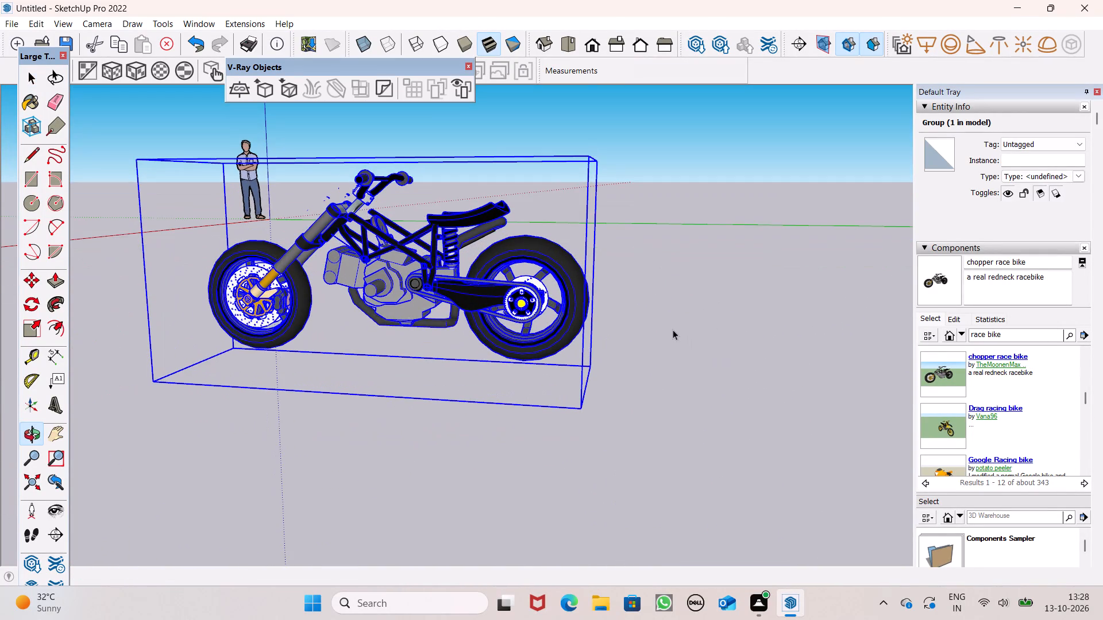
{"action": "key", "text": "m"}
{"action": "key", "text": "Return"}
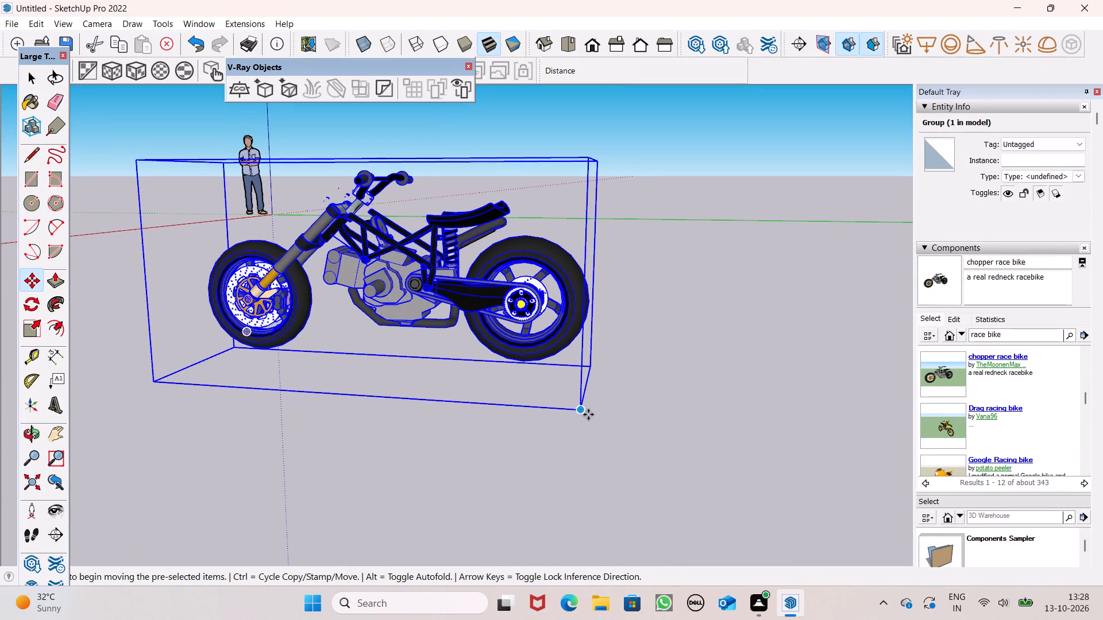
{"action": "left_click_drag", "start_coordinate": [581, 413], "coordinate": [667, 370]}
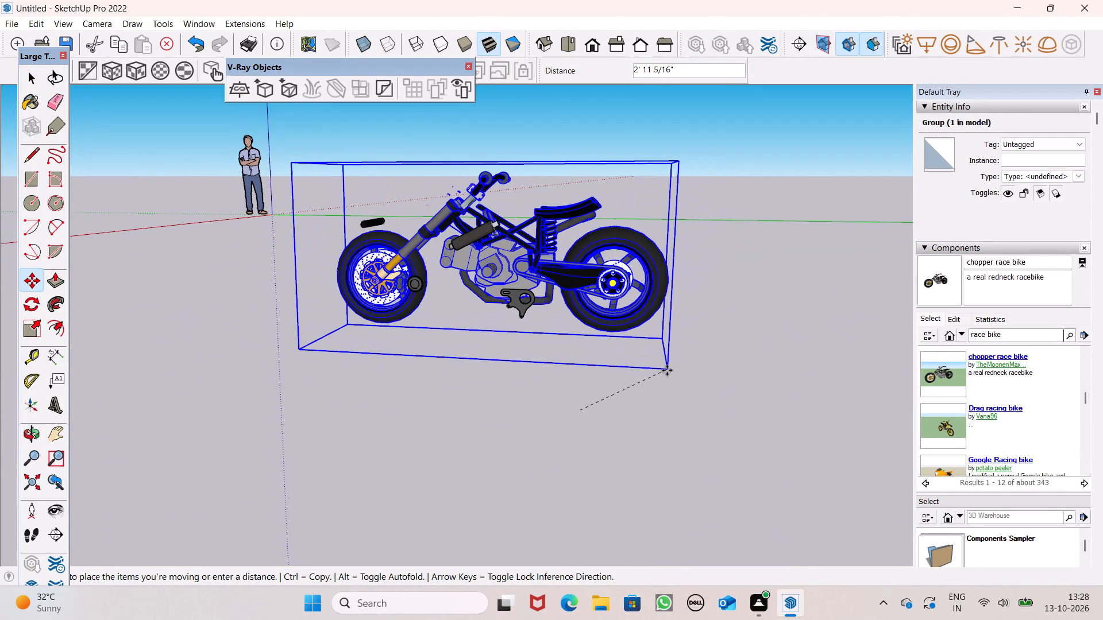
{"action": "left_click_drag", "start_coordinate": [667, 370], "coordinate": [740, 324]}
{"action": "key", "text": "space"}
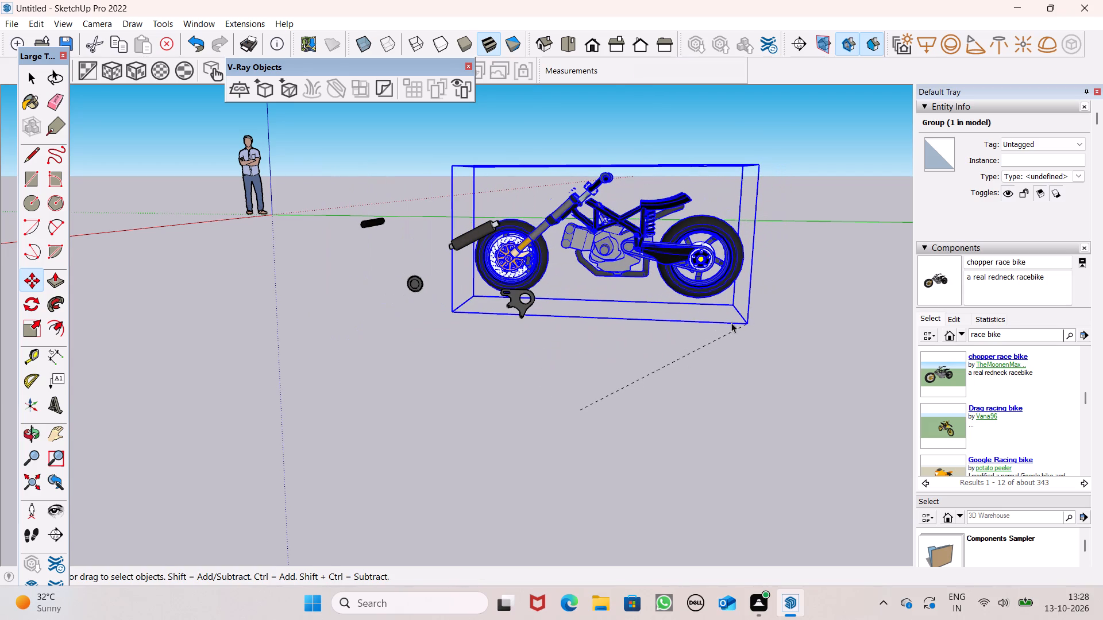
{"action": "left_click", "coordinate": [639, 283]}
Reselect the chopper group and examine its chain-side profile for parts outside the group.
{"action": "left_click", "coordinate": [548, 266]}
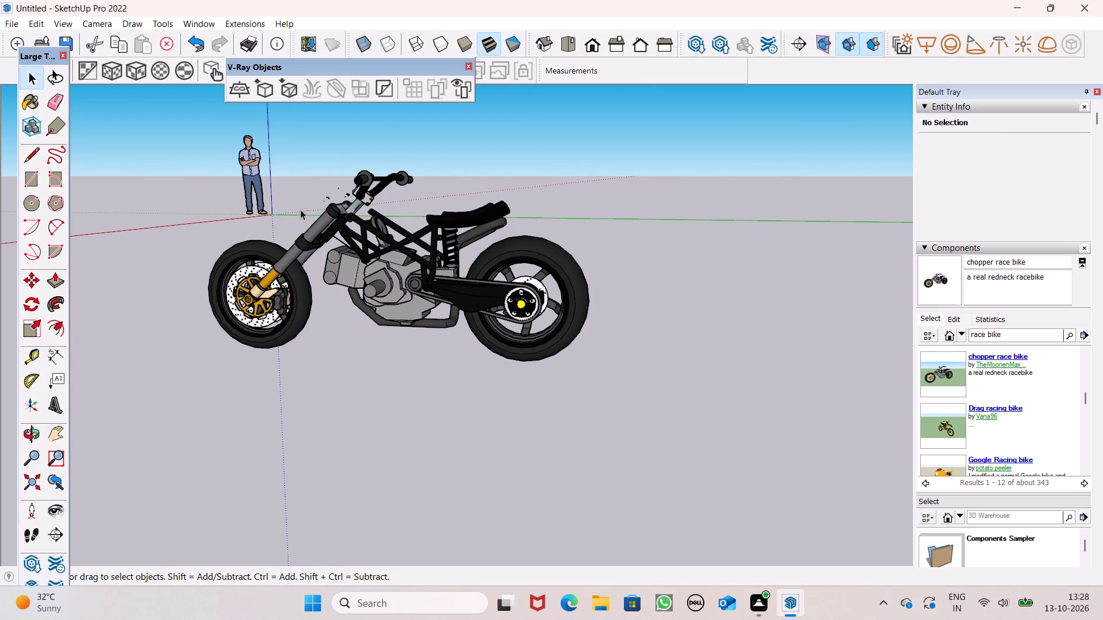
{"action": "scroll", "coordinate": [279, 189], "scroll_direction": "down", "scroll_amount": 1}
{"action": "scroll", "coordinate": [274, 188], "scroll_direction": "up", "scroll_amount": 5}
{"action": "scroll", "coordinate": [313, 231], "scroll_direction": "down", "scroll_amount": 9}
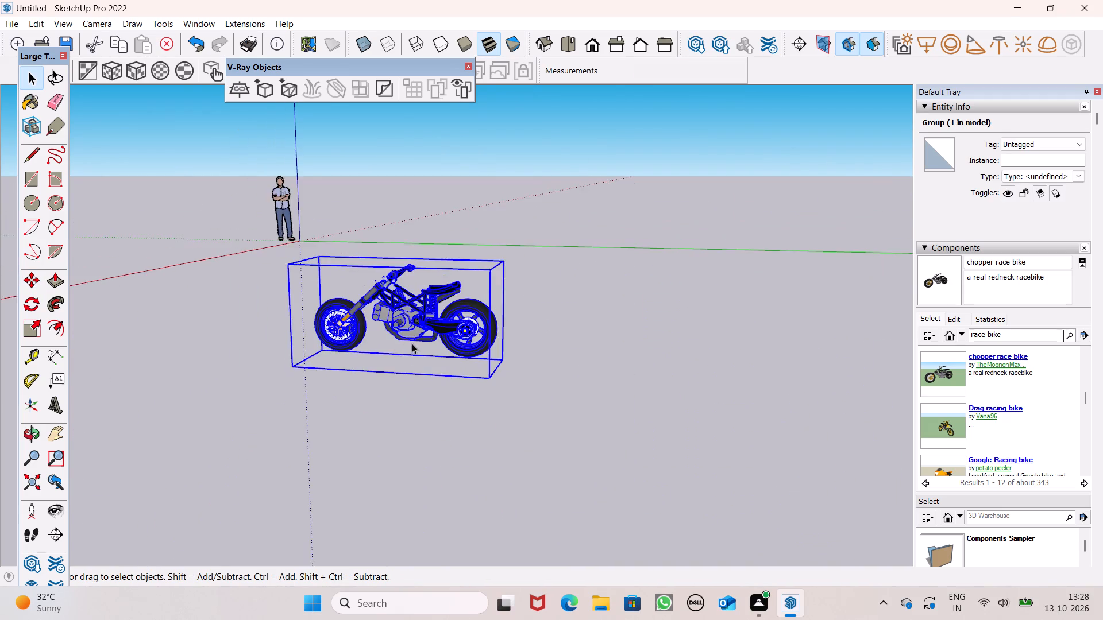
{"action": "middle_click_drag", "start_coordinate": [425, 355], "coordinate": [601, 557], "text": "ctrl"}
{"action": "scroll", "coordinate": [405, 367], "scroll_direction": "up", "scroll_amount": 8}
{"action": "middle_click_drag", "start_coordinate": [395, 325], "coordinate": [303, 172]}
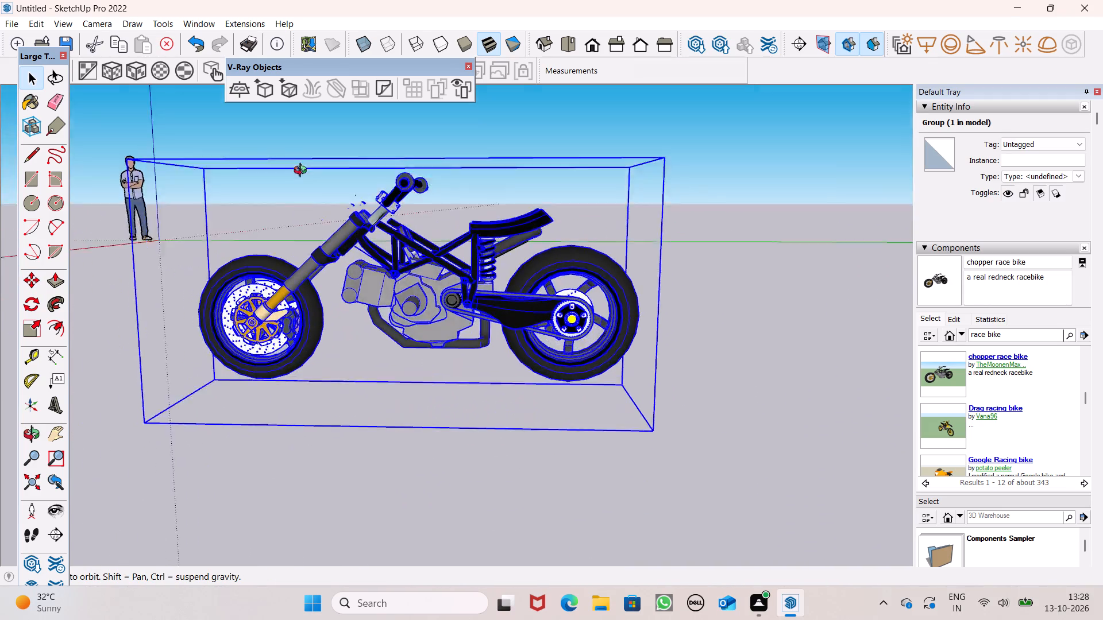
{"action": "middle_click_drag", "start_coordinate": [303, 172], "coordinate": [299, 157]}
{"action": "scroll", "coordinate": [303, 172], "scroll_direction": "up", "scroll_amount": 1}
{"action": "scroll", "coordinate": [511, 278], "scroll_direction": "up", "scroll_amount": 5}
{"action": "scroll", "coordinate": [547, 330], "scroll_direction": "down", "scroll_amount": 6}
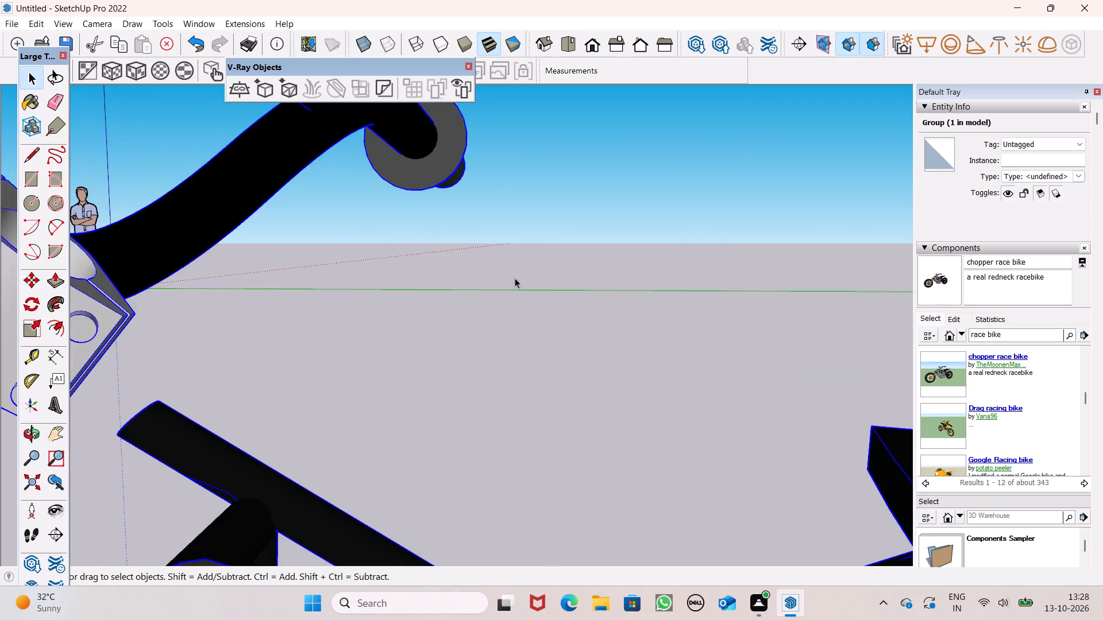
{"action": "scroll", "coordinate": [515, 283], "scroll_direction": "down", "scroll_amount": 6}
{"action": "scroll", "coordinate": [497, 297], "scroll_direction": "up", "scroll_amount": 8}
Examine the chopper's front fork and steering head from a low angle for parts outside the group.
{"action": "middle_click_drag", "start_coordinate": [504, 284], "coordinate": [435, 213], "text": "ctrl"}
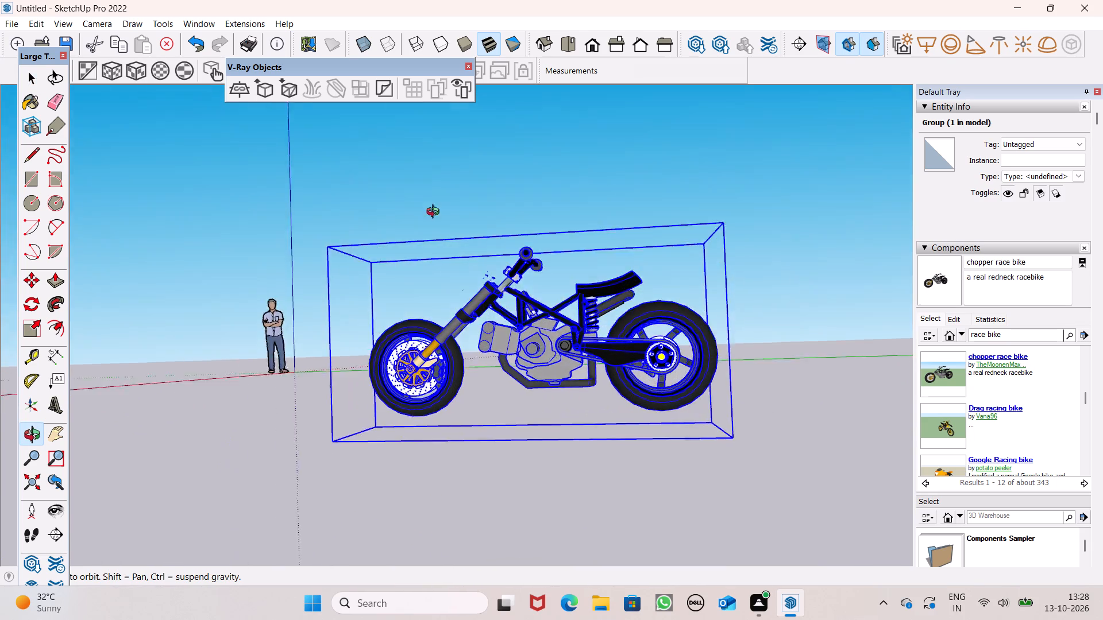
{"action": "middle_click_drag", "start_coordinate": [435, 213], "coordinate": [272, 109], "text": "ctrl"}
{"action": "scroll", "coordinate": [443, 216], "scroll_direction": "up", "scroll_amount": 4, "text": "ctrl"}
{"action": "scroll", "coordinate": [489, 292], "scroll_direction": "up", "scroll_amount": 3, "text": "ctrl"}
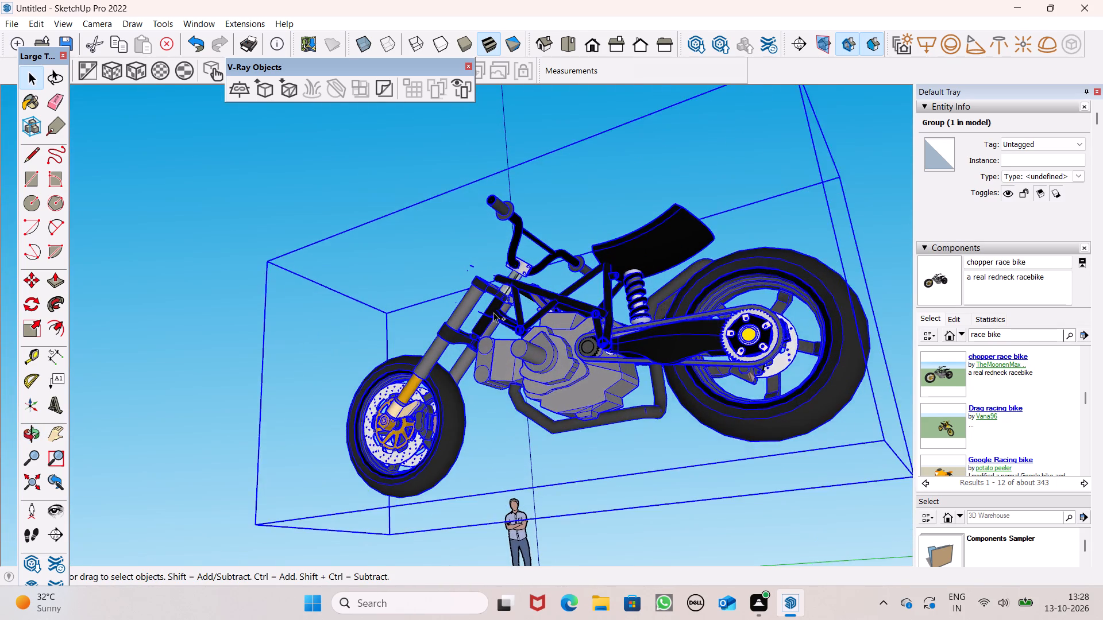
{"action": "scroll", "coordinate": [493, 312], "scroll_direction": "up", "scroll_amount": 2, "text": "ctrl"}
{"action": "scroll", "coordinate": [493, 312], "scroll_direction": "down", "scroll_amount": 1, "text": "ctrl"}
{"action": "scroll", "coordinate": [494, 312], "scroll_direction": "up", "scroll_amount": 10, "text": "ctrl"}
{"action": "left_click", "coordinate": [477, 294], "text": "ctrl"}
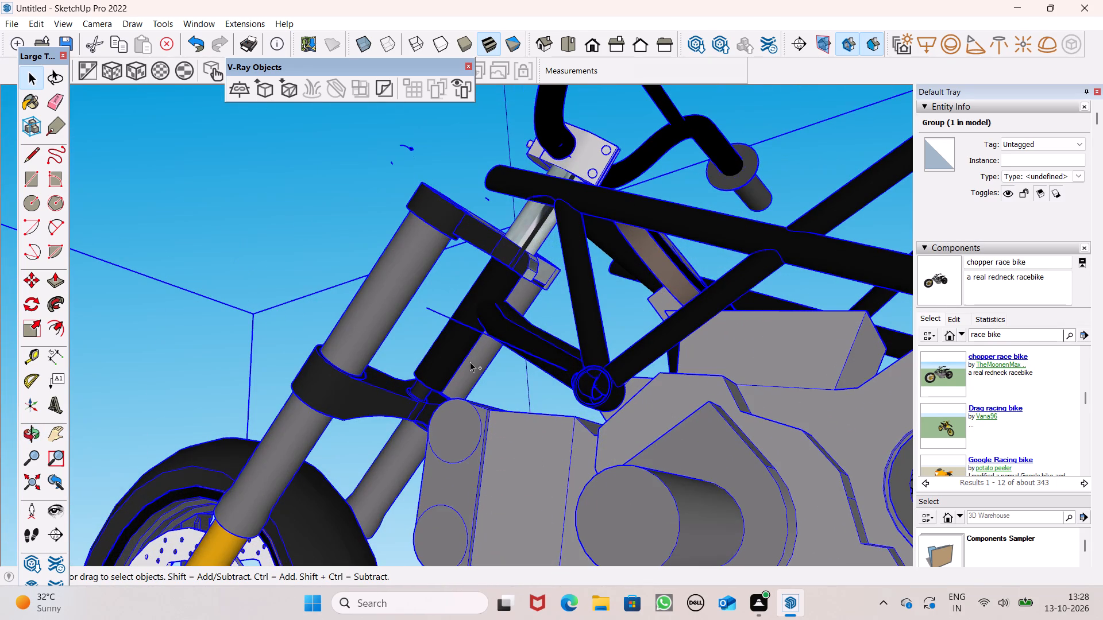
{"action": "left_click", "coordinate": [472, 362], "text": "ctrl"}
{"action": "left_click", "coordinate": [518, 213], "text": "ctrl"}
{"action": "left_click", "coordinate": [530, 234], "text": "ctrl"}
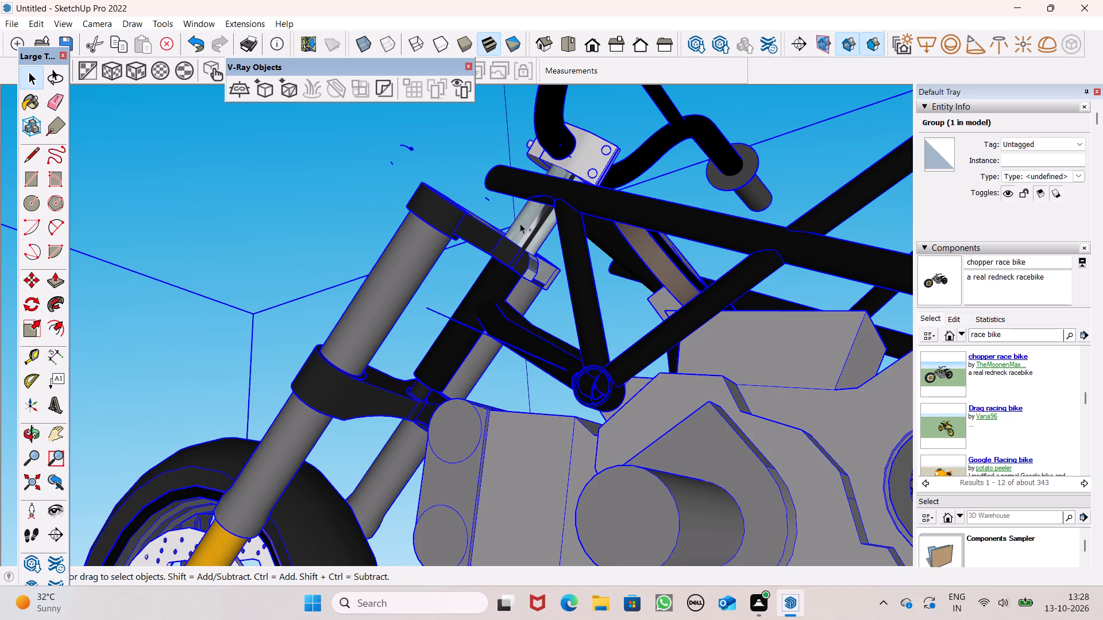
Examine the chopper group from below, above and the front, including its position relative to the paved courtyard.
{"action": "scroll", "coordinate": [520, 223], "scroll_direction": "down", "scroll_amount": 12, "text": "ctrl"}
{"action": "middle_click_drag", "start_coordinate": [579, 351], "coordinate": [515, 106], "text": "ctrl"}
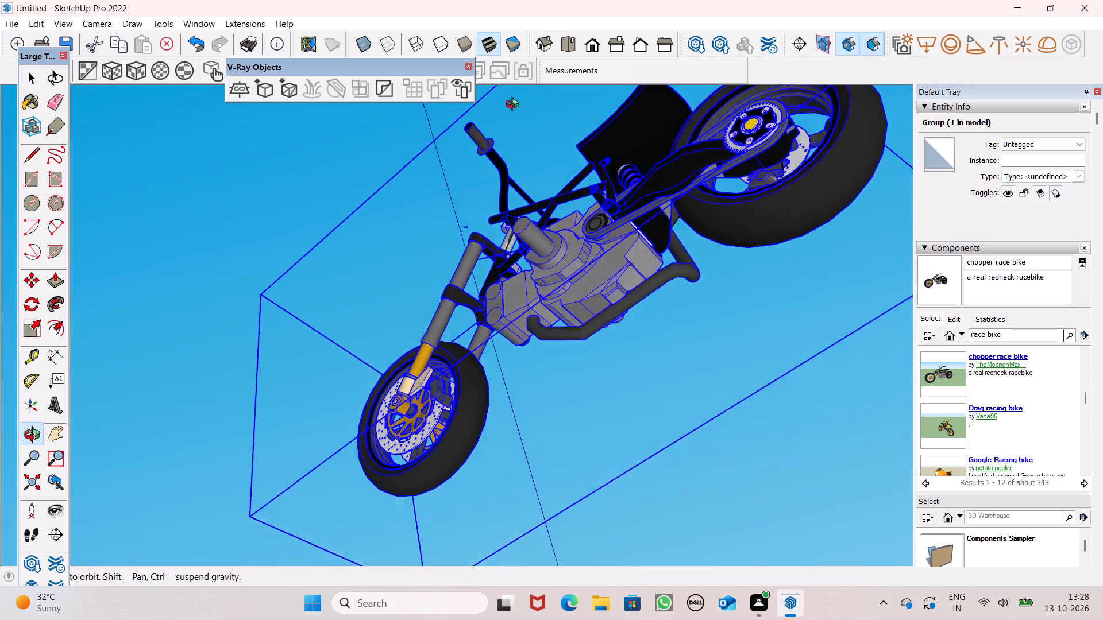
{"action": "middle_click_drag", "start_coordinate": [515, 106], "coordinate": [902, 463], "text": "ctrl"}
{"action": "scroll", "coordinate": [443, 239], "scroll_direction": "up", "scroll_amount": 1, "text": "ctrl"}
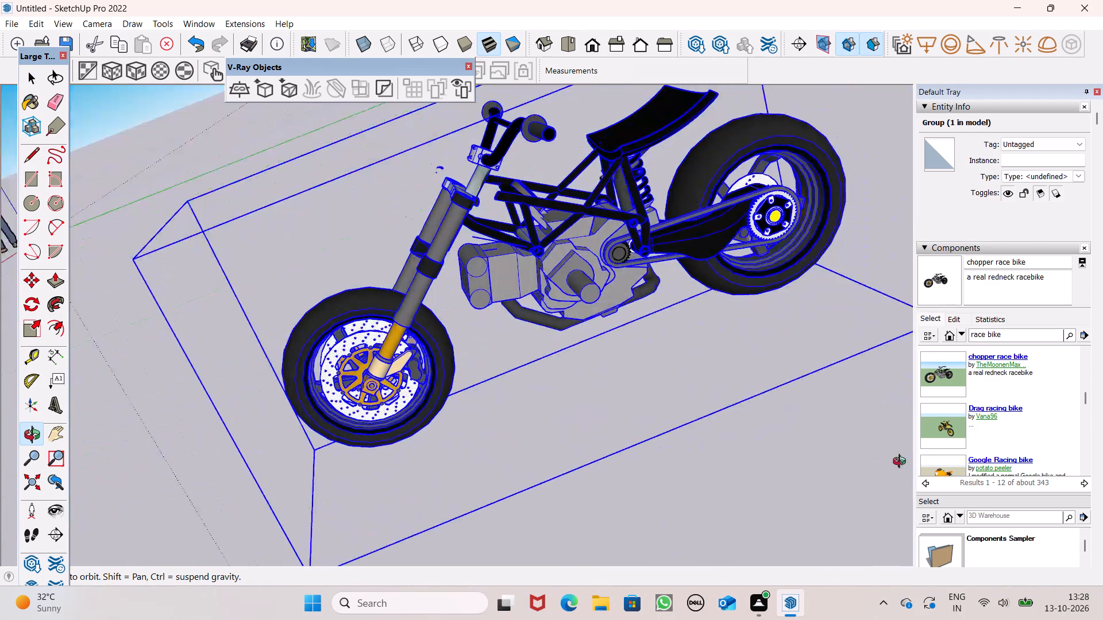
{"action": "middle_click_drag", "start_coordinate": [902, 463], "coordinate": [897, 419], "text": "ctrl"}
{"action": "scroll", "coordinate": [573, 271], "scroll_direction": "down", "scroll_amount": 6, "text": "ctrl"}
{"action": "scroll", "coordinate": [593, 244], "scroll_direction": "up", "scroll_amount": 4, "text": "ctrl"}
{"action": "scroll", "coordinate": [697, 177], "scroll_direction": "up", "scroll_amount": 3, "text": "ctrl"}
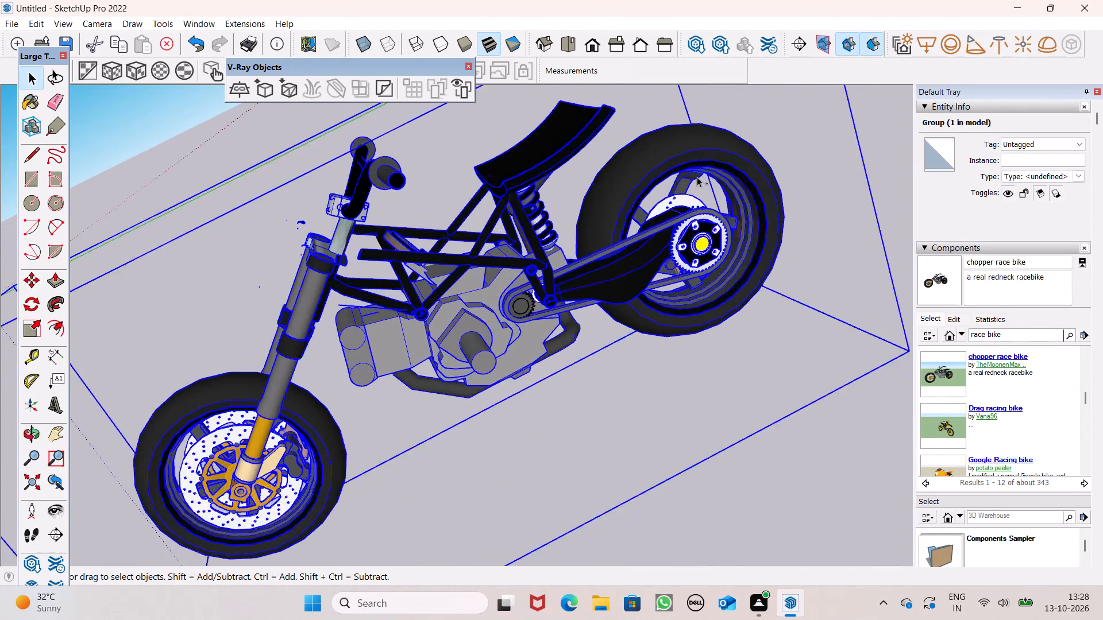
{"action": "scroll", "coordinate": [697, 177], "scroll_direction": "up", "scroll_amount": 2, "text": "ctrl"}
{"action": "scroll", "coordinate": [384, 428], "scroll_direction": "up", "scroll_amount": 1, "text": "ctrl"}
{"action": "middle_click_drag", "start_coordinate": [384, 427], "coordinate": [745, 180], "text": "ctrl"}
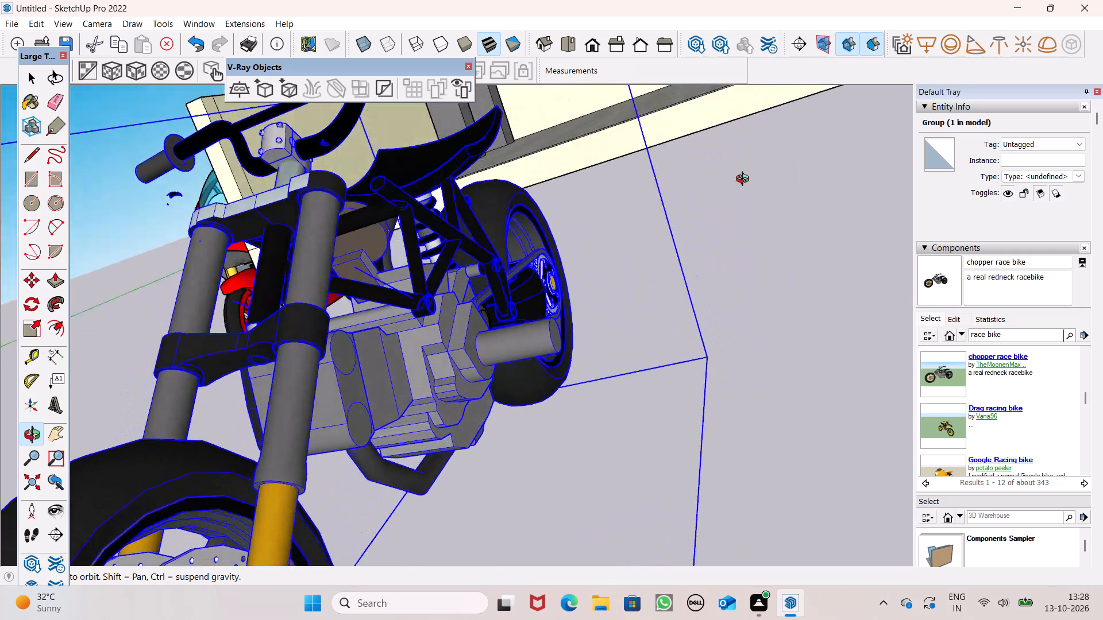
{"action": "middle_click_drag", "start_coordinate": [745, 180], "coordinate": [845, 208], "text": "ctrl"}
{"action": "scroll", "coordinate": [844, 193], "scroll_direction": "up", "scroll_amount": 1, "text": "ctrl"}
{"action": "scroll", "coordinate": [464, 310], "scroll_direction": "down", "scroll_amount": 2, "text": "ctrl"}
{"action": "scroll", "coordinate": [494, 351], "scroll_direction": "down", "scroll_amount": 7}
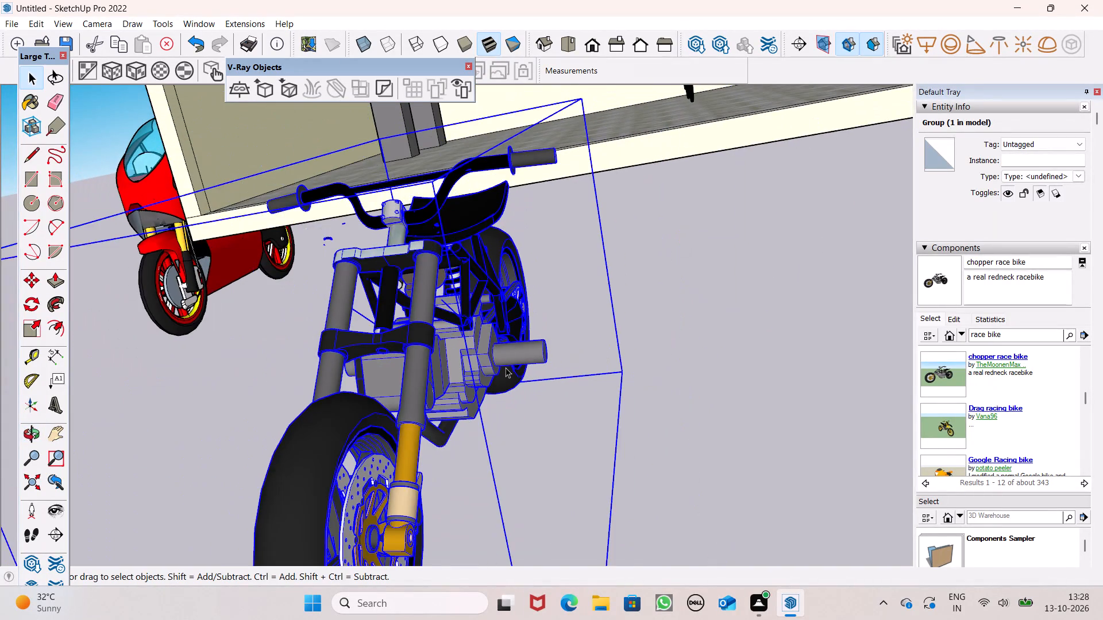
{"action": "scroll", "coordinate": [509, 365], "scroll_direction": "down", "scroll_amount": 7}
{"action": "middle_click_drag", "start_coordinate": [588, 461], "coordinate": [451, 465]}
{"action": "scroll", "coordinate": [399, 420], "scroll_direction": "down", "scroll_amount": 2}
{"action": "scroll", "coordinate": [401, 471], "scroll_direction": "down", "scroll_amount": 4}
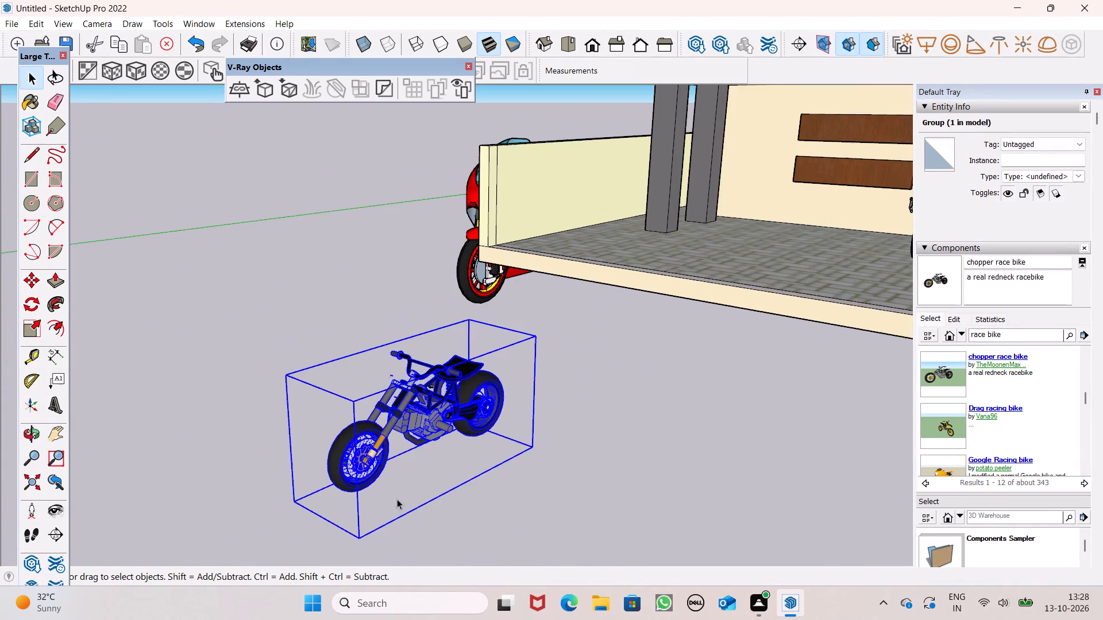
Move the chopper group about 32' 2 11/16" from the open ground onto the paved courtyard, beside the bicycle.
{"action": "scroll", "coordinate": [397, 499], "scroll_direction": "down", "scroll_amount": 5}
{"action": "scroll", "coordinate": [394, 480], "scroll_direction": "up", "scroll_amount": 1}
{"action": "scroll", "coordinate": [394, 481], "scroll_direction": "down", "scroll_amount": 1}
{"action": "key", "text": "m"}
{"action": "key", "text": "Return"}
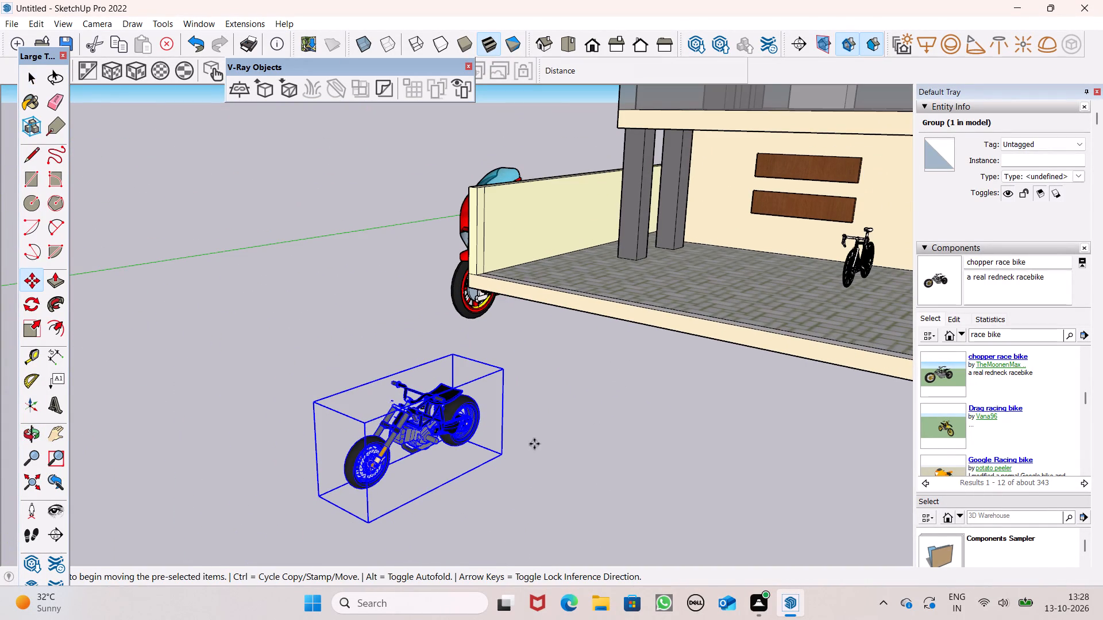
{"action": "left_click_drag", "start_coordinate": [502, 453], "coordinate": [694, 281]}
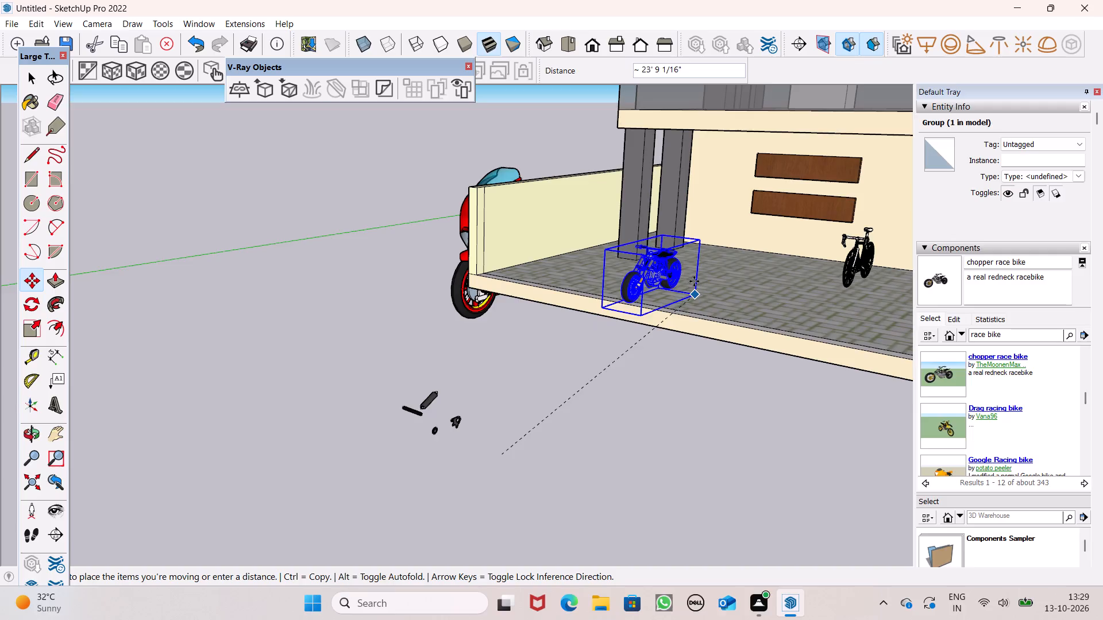
{"action": "left_click_drag", "start_coordinate": [694, 281], "coordinate": [780, 277]}
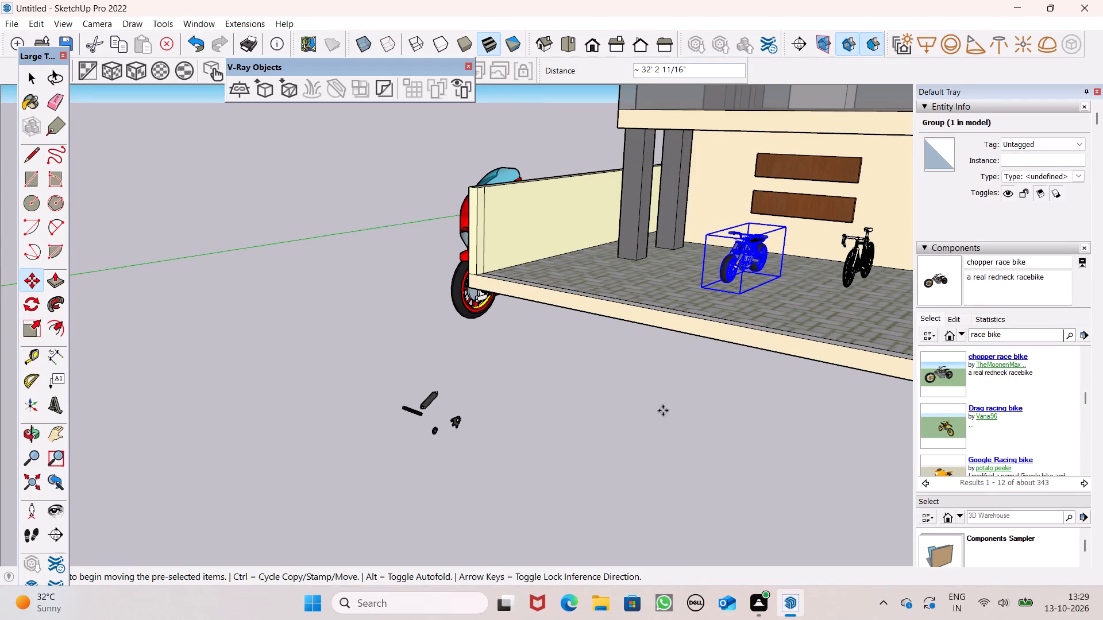
Delete the loose chopper fragments left behind on the open ground.
{"action": "key", "text": "space"}
{"action": "left_click", "coordinate": [624, 421]}
{"action": "left_click_drag", "start_coordinate": [360, 375], "coordinate": [557, 497]}
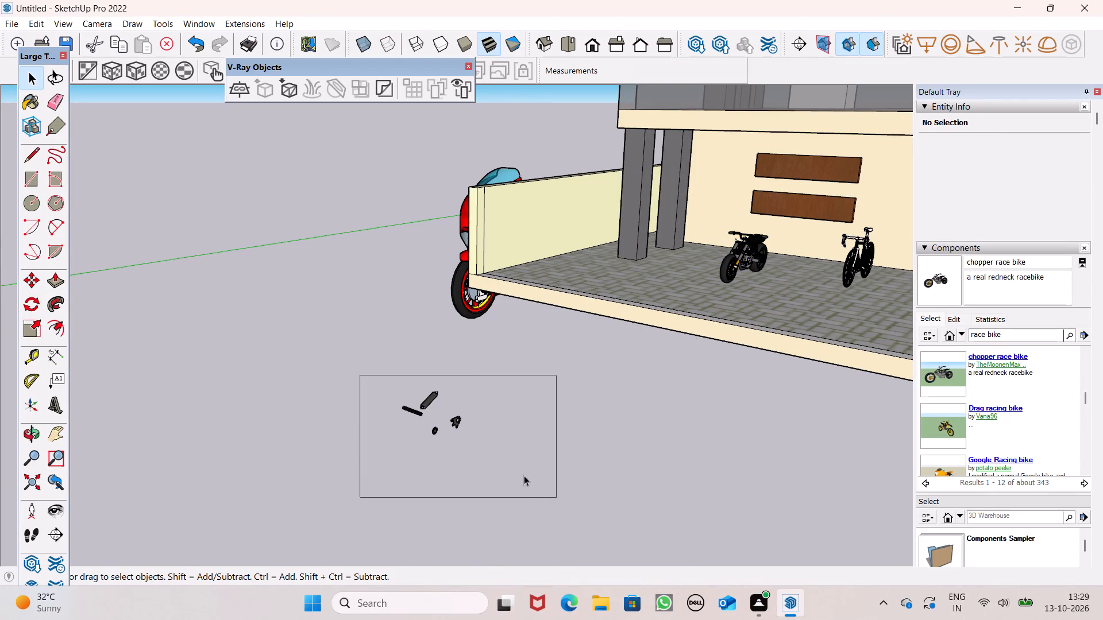
{"action": "key", "text": "Delete"}
Delete the red motorcycle standing outside the courtyard's low boundary wall.
{"action": "left_click", "coordinate": [478, 293]}
{"action": "left_click", "coordinate": [469, 303]}
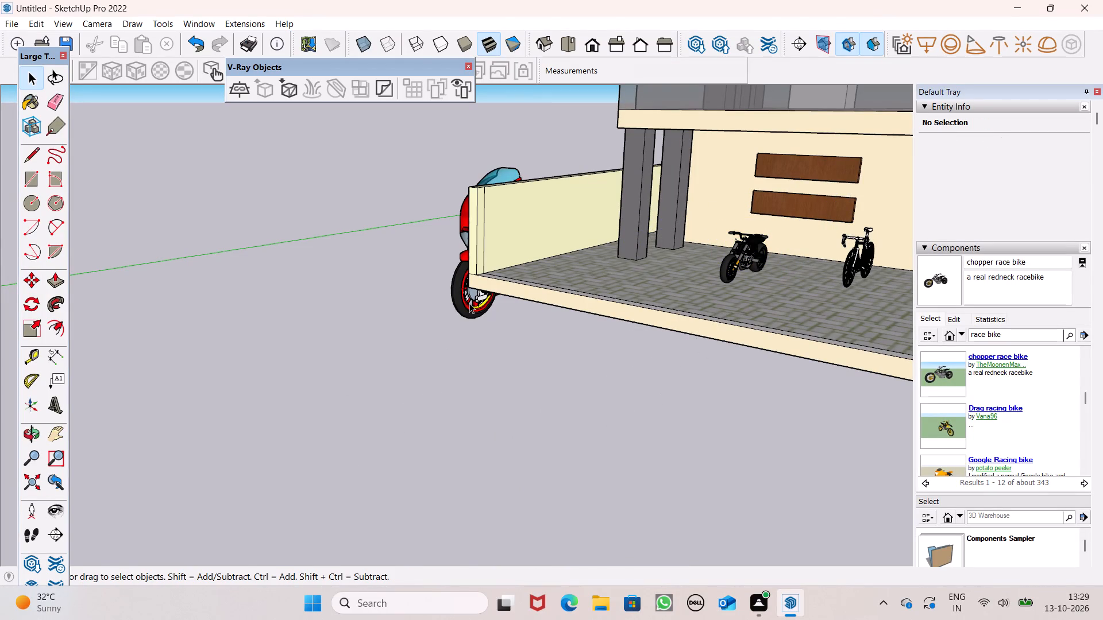
{"action": "key", "text": "Delete"}
Examine the chopper's placement on the paved courtyard relative to the bicycle, the columns and the back wall.
{"action": "scroll", "coordinate": [377, 296], "scroll_direction": "down", "scroll_amount": 5}
{"action": "middle_click_drag", "start_coordinate": [422, 346], "coordinate": [579, 429]}
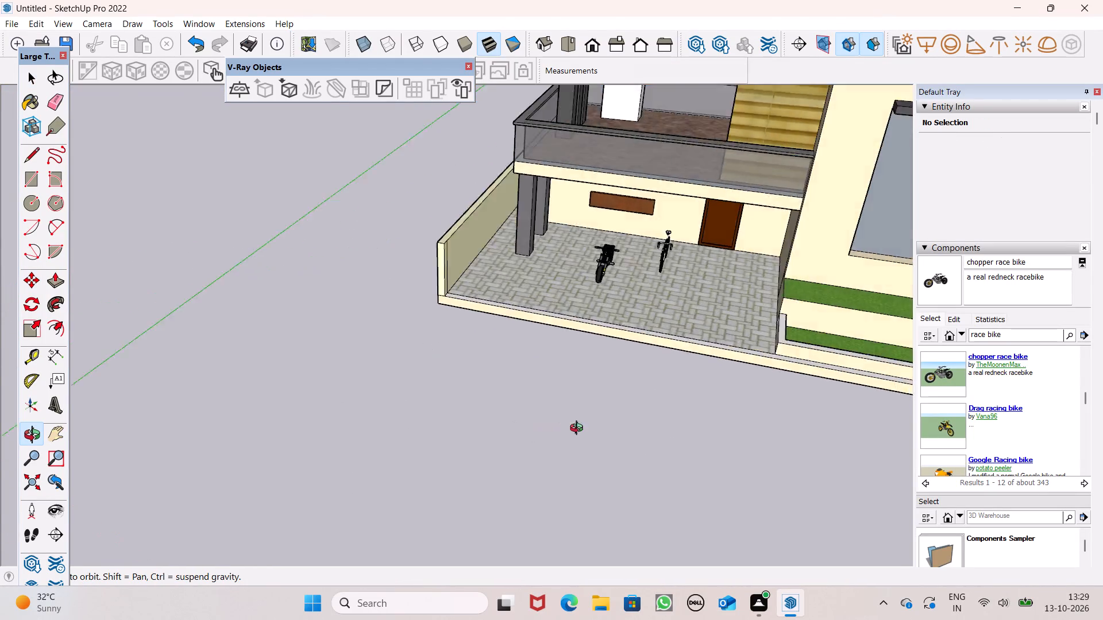
{"action": "middle_click_drag", "start_coordinate": [579, 429], "coordinate": [649, 357]}
{"action": "scroll", "coordinate": [644, 351], "scroll_direction": "up", "scroll_amount": 8}
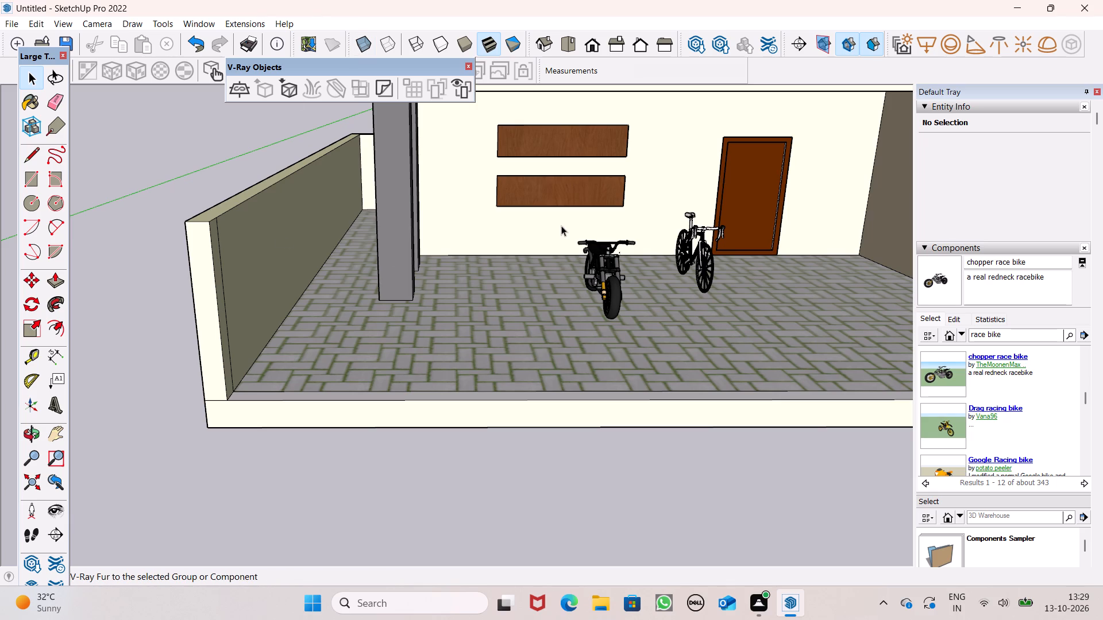
{"action": "scroll", "coordinate": [551, 222], "scroll_direction": "down", "scroll_amount": 4}
{"action": "scroll", "coordinate": [568, 232], "scroll_direction": "up", "scroll_amount": 1}
{"action": "middle_click_drag", "start_coordinate": [567, 240], "coordinate": [630, 411]}
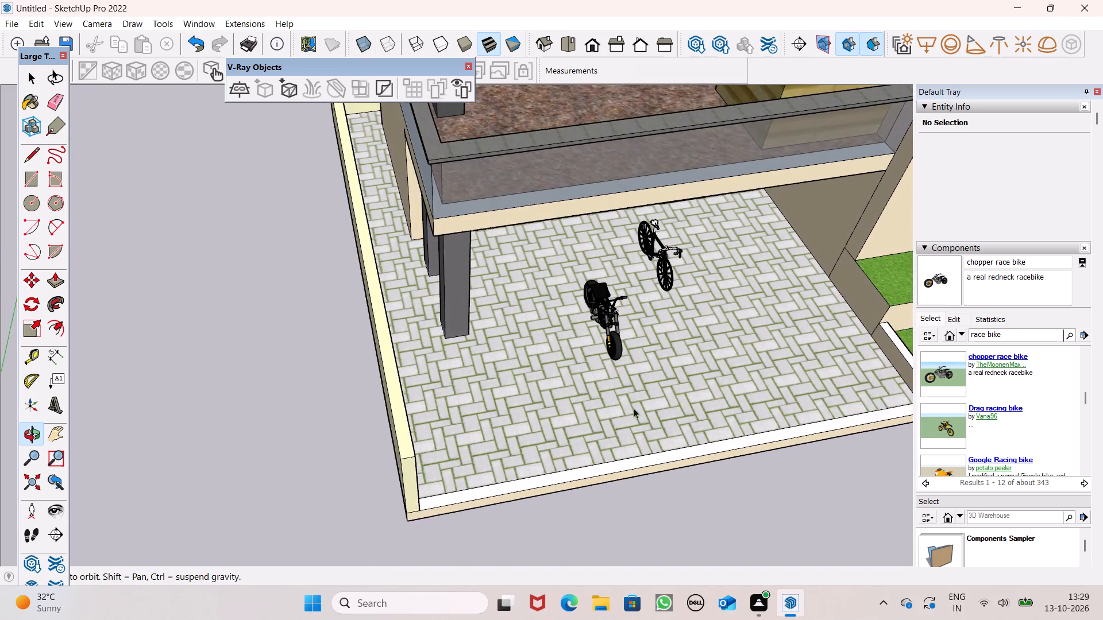
{"action": "scroll", "coordinate": [661, 364], "scroll_direction": "up", "scroll_amount": 1}
{"action": "scroll", "coordinate": [646, 323], "scroll_direction": "down", "scroll_amount": 1}
{"action": "scroll", "coordinate": [638, 310], "scroll_direction": "up", "scroll_amount": 8}
{"action": "middle_click_drag", "start_coordinate": [673, 310], "coordinate": [628, 241]}
{"action": "scroll", "coordinate": [624, 310], "scroll_direction": "up", "scroll_amount": 1}
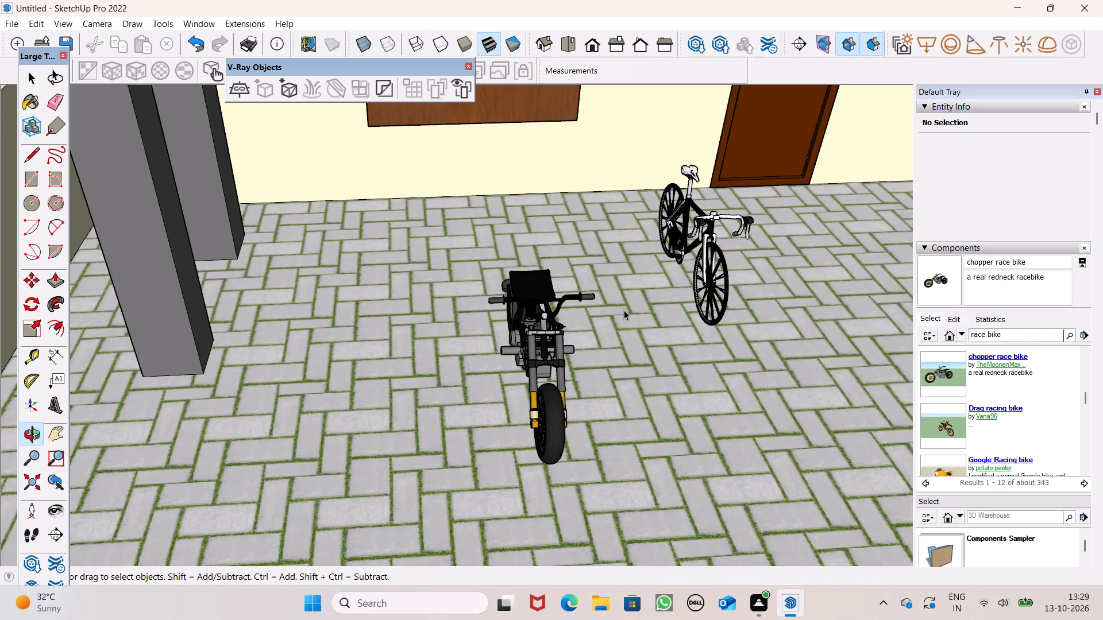
{"action": "scroll", "coordinate": [605, 288], "scroll_direction": "up", "scroll_amount": 1}
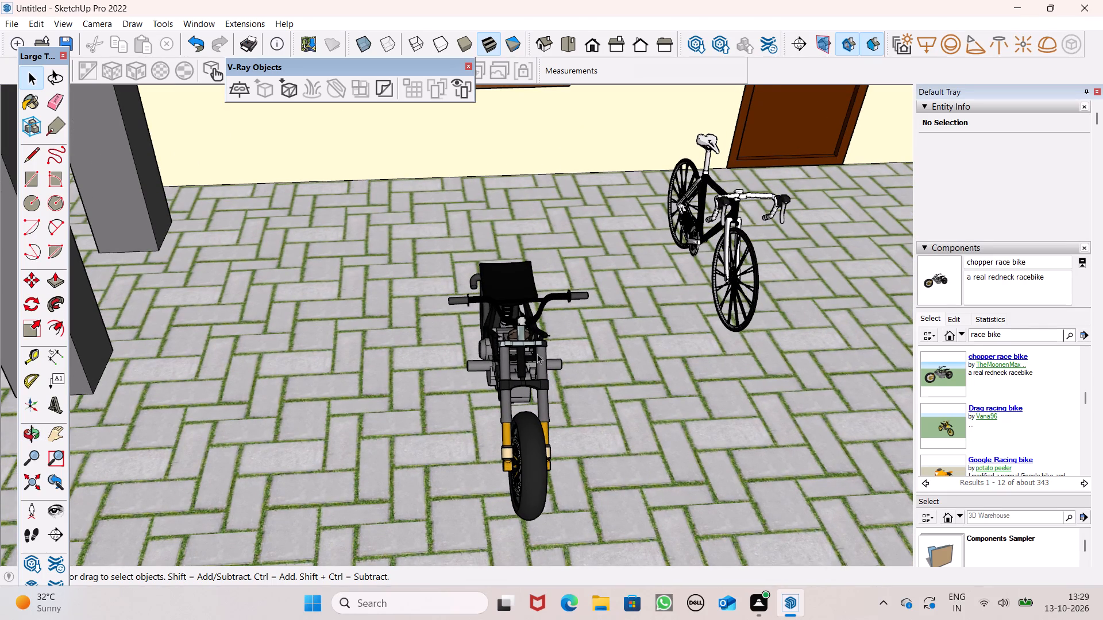
Move the chopper group about 7' across the paving toward the back wall, alongside the bicycle.
{"action": "left_click", "coordinate": [537, 354]}
{"action": "key", "text": "m"}
{"action": "key", "text": "Return"}
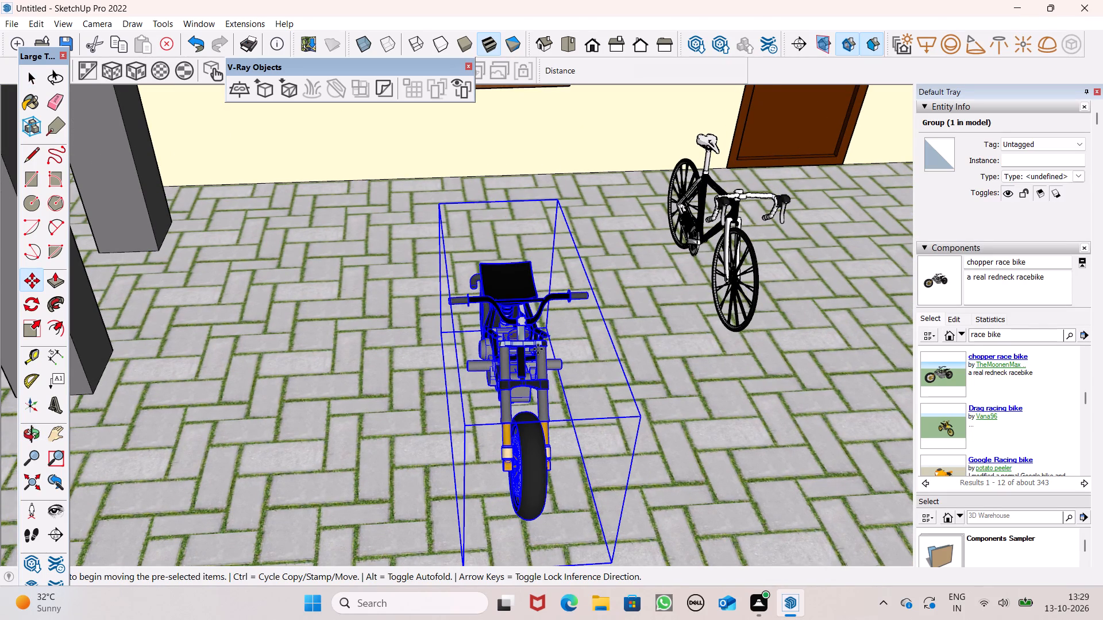
{"action": "scroll", "coordinate": [561, 331], "scroll_direction": "down", "scroll_amount": 3}
{"action": "middle_click_drag", "start_coordinate": [569, 385], "coordinate": [683, 320]}
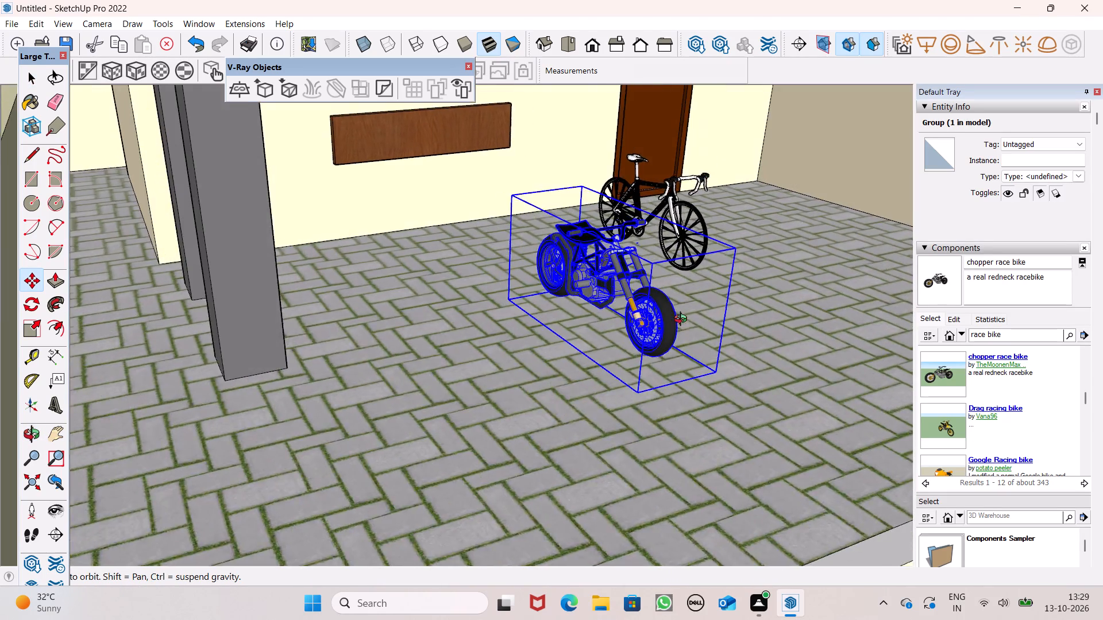
{"action": "middle_click_drag", "start_coordinate": [683, 320], "coordinate": [696, 340]}
{"action": "scroll", "coordinate": [567, 327], "scroll_direction": "up", "scroll_amount": 4}
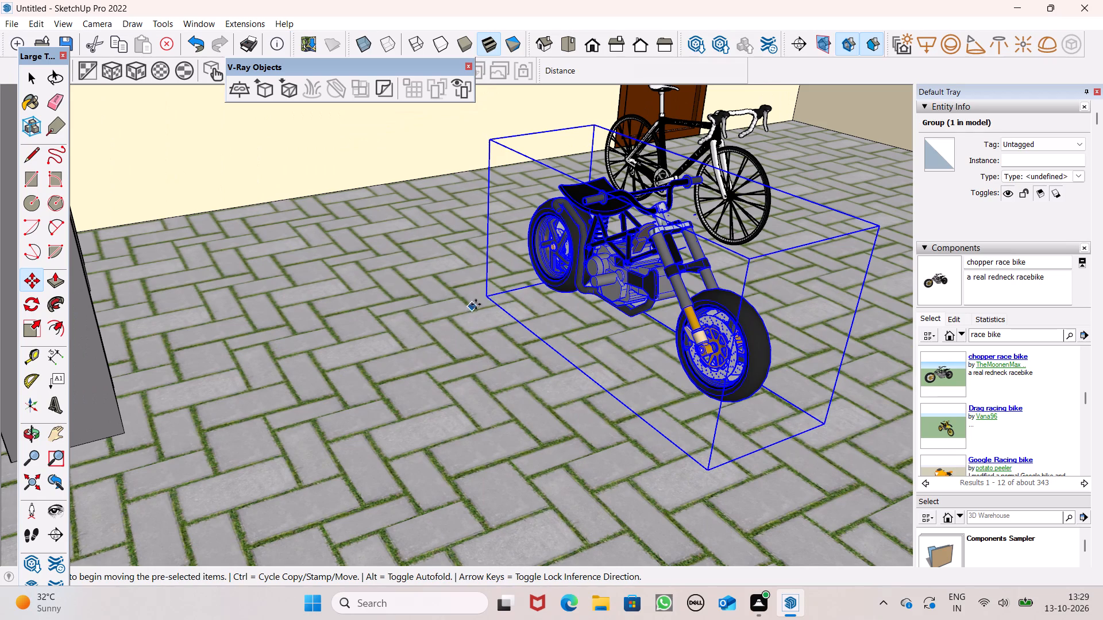
{"action": "left_click_drag", "start_coordinate": [485, 296], "coordinate": [462, 197]}
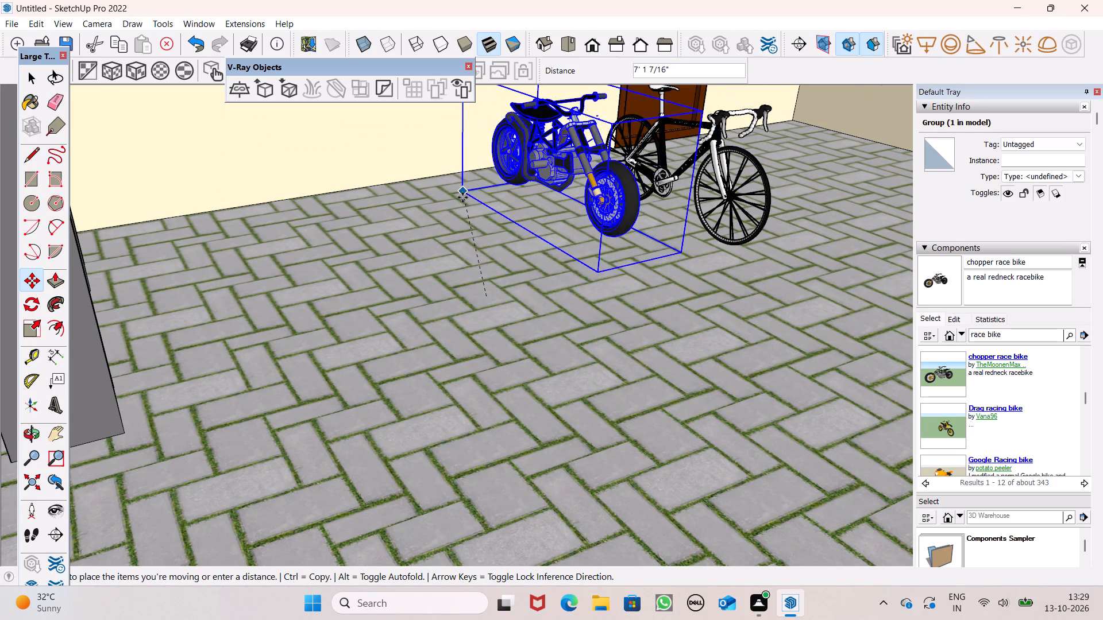
{"action": "left_click_drag", "start_coordinate": [462, 197], "coordinate": [463, 201]}
{"action": "key", "text": "space"}
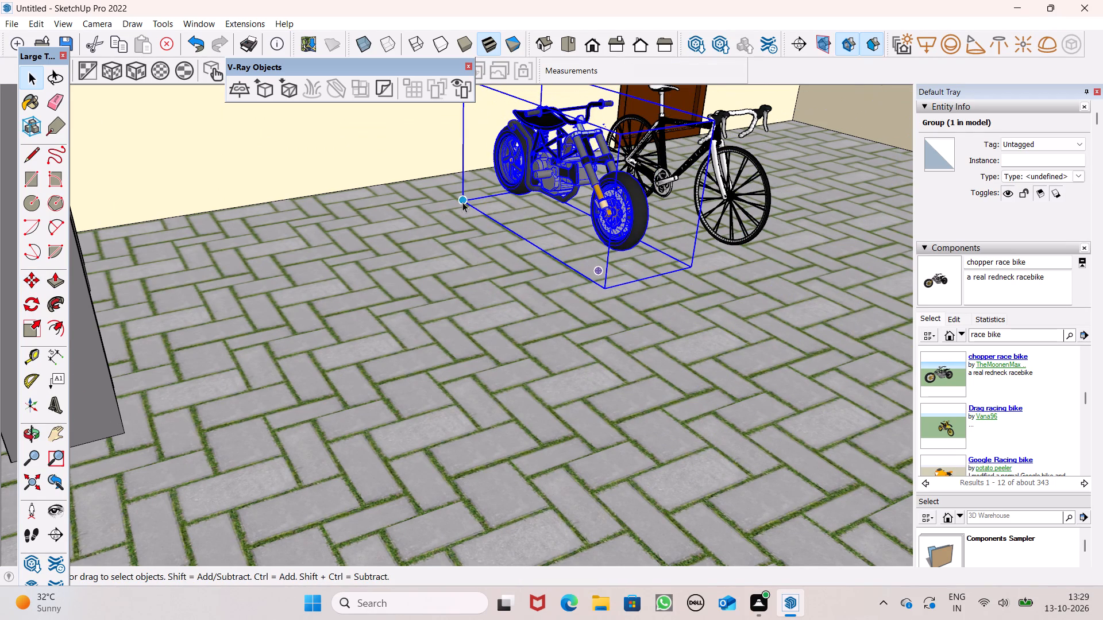
Deselect the chopper and examine the two parked bikes in the courtyard from the front and the garden side.
{"action": "scroll", "coordinate": [462, 214], "scroll_direction": "down", "scroll_amount": 6}
{"action": "scroll", "coordinate": [503, 269], "scroll_direction": "down", "scroll_amount": 6}
{"action": "middle_click_drag", "start_coordinate": [570, 301], "coordinate": [368, 307]}
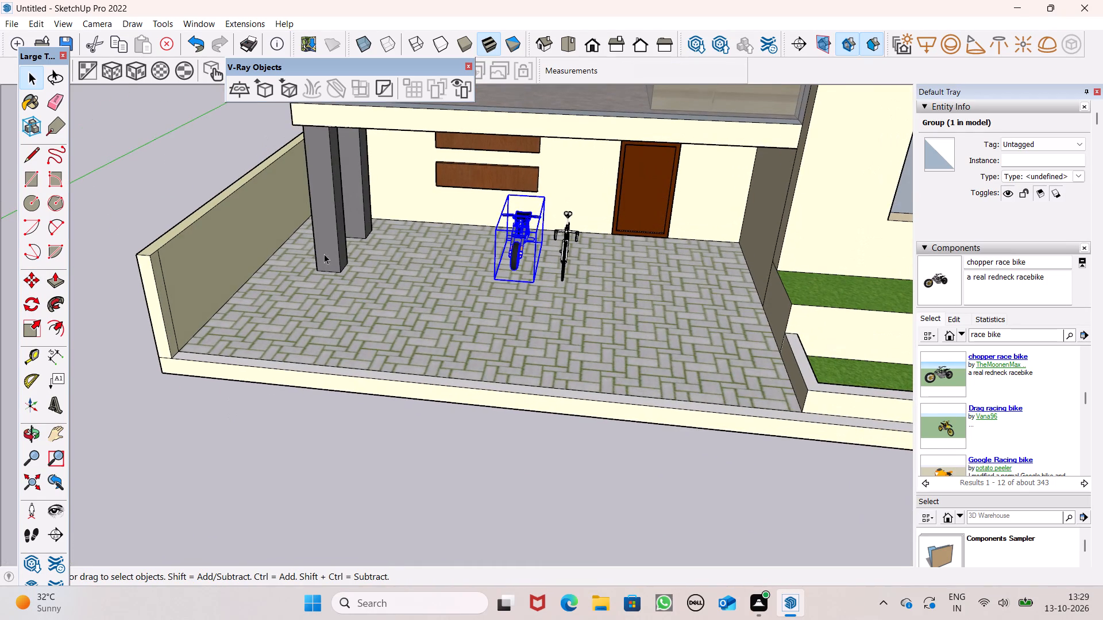
{"action": "key", "text": "space"}
{"action": "left_click", "coordinate": [362, 501]}
{"action": "middle_click_drag", "start_coordinate": [488, 463], "coordinate": [267, 418]}
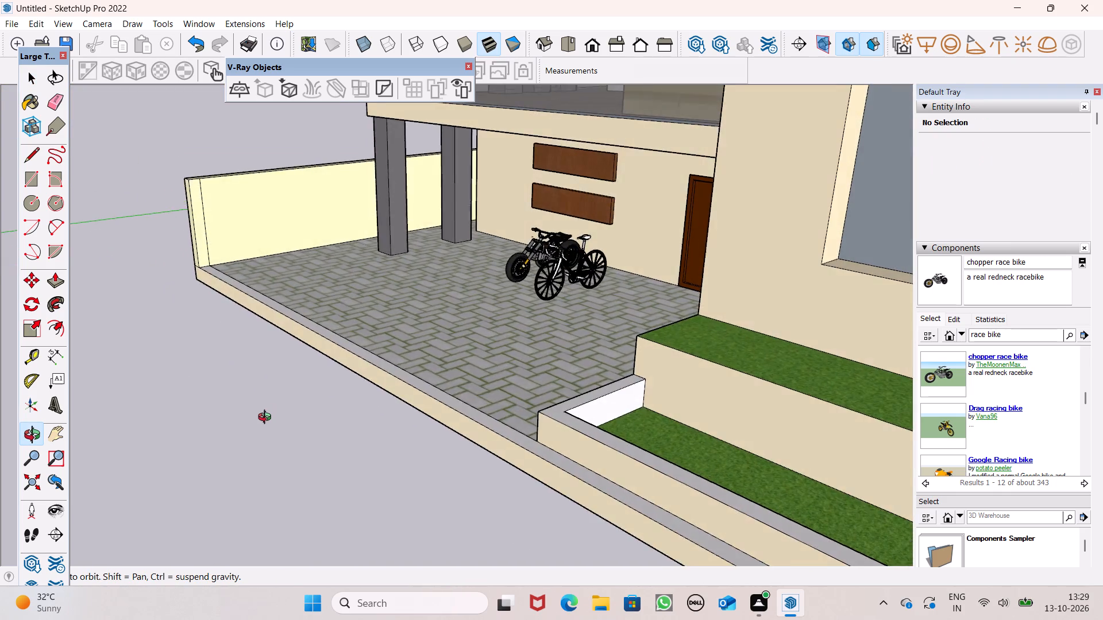
{"action": "middle_click_drag", "start_coordinate": [267, 418], "coordinate": [542, 457]}
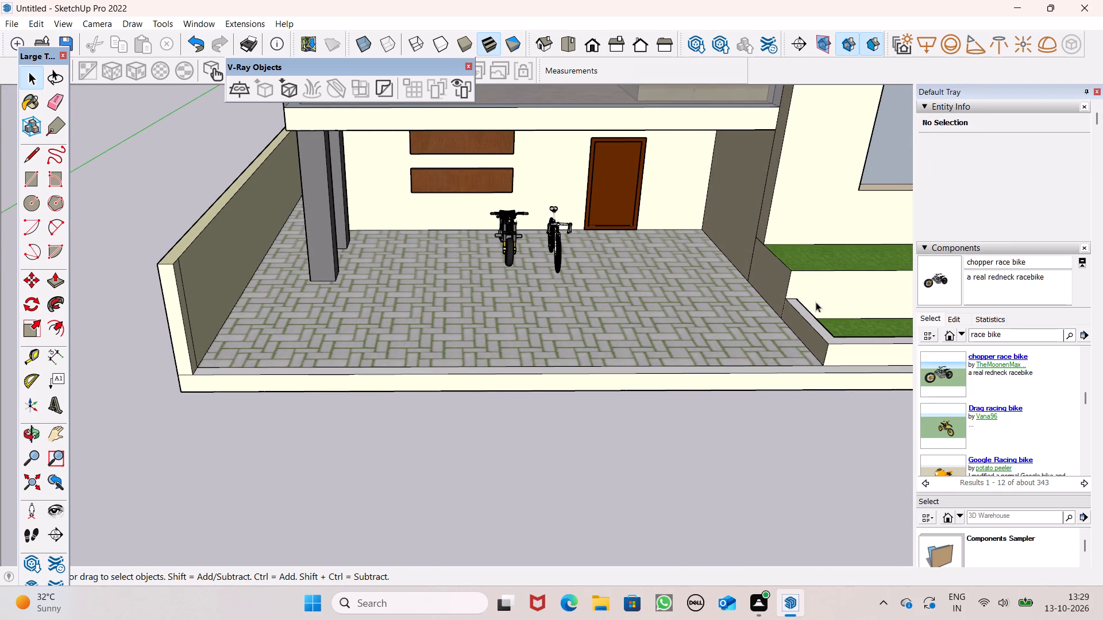
Replace the component search term with "car" and run the search.
{"action": "scroll", "coordinate": [992, 391], "scroll_direction": "down", "scroll_amount": 1}
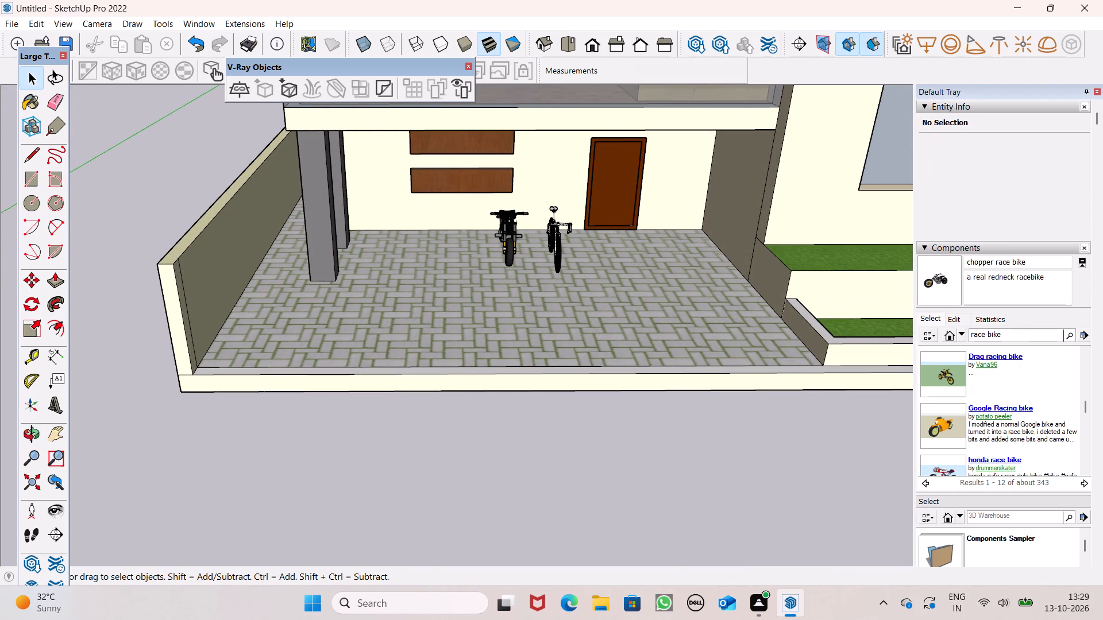
{"action": "left_click", "coordinate": [1016, 338]}
{"action": "key", "text": "BackSpace"}
{"action": "key", "text": "BackSpace"}
{"action": "key", "text": "BackSpace"}
{"action": "key", "text": "BackSpace"}
{"action": "key", "text": "BackSpace"}
{"action": "key", "text": "BackSpace"}
{"action": "key", "text": "BackSpace"}
{"action": "key", "text": "BackSpace"}
{"action": "key", "text": "BackSpace"}
{"action": "key", "text": "BackSpace"}
{"action": "key", "text": "BackSpace"}
{"action": "key", "text": "BackSpace"}
{"action": "key", "text": "BackSpace"}
{"action": "key", "text": "BackSpace"}
{"action": "key", "text": "BackSpace"}
{"action": "key", "text": "BackSpace"}
{"action": "key", "text": "BackSpace"}
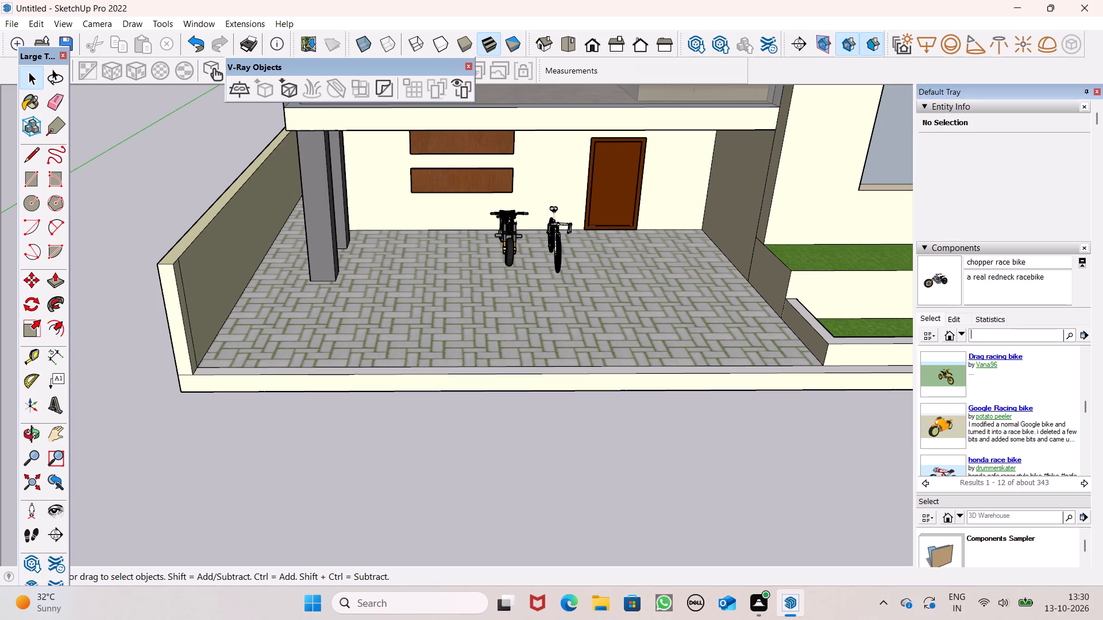
{"action": "type", "text": "car"}
{"action": "key", "text": "Return"}
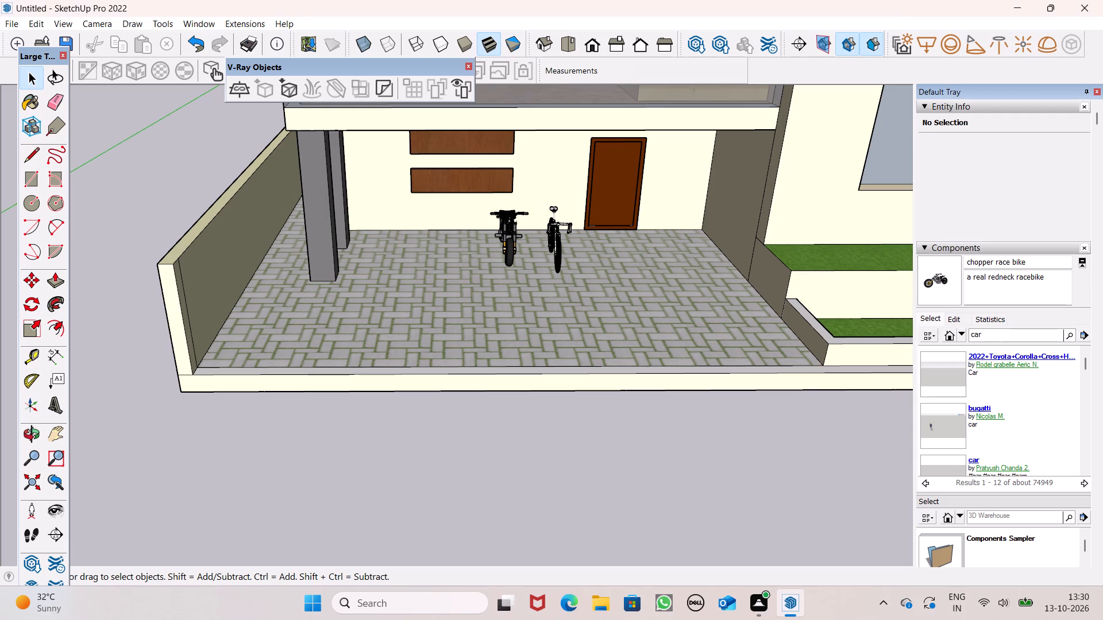
Find the orange and grey vintage "Car" model in the results and place it on the courtyard between the boundary wall and chopper.
{"action": "scroll", "coordinate": [999, 417], "scroll_direction": "down", "scroll_amount": 1}
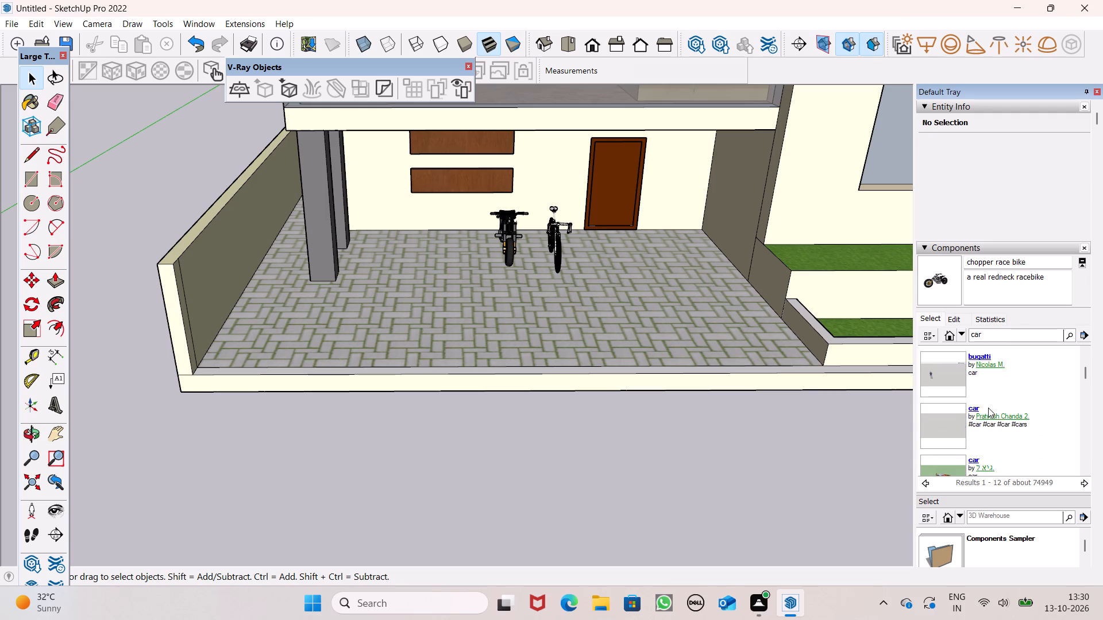
{"action": "scroll", "coordinate": [988, 408], "scroll_direction": "down", "scroll_amount": 6}
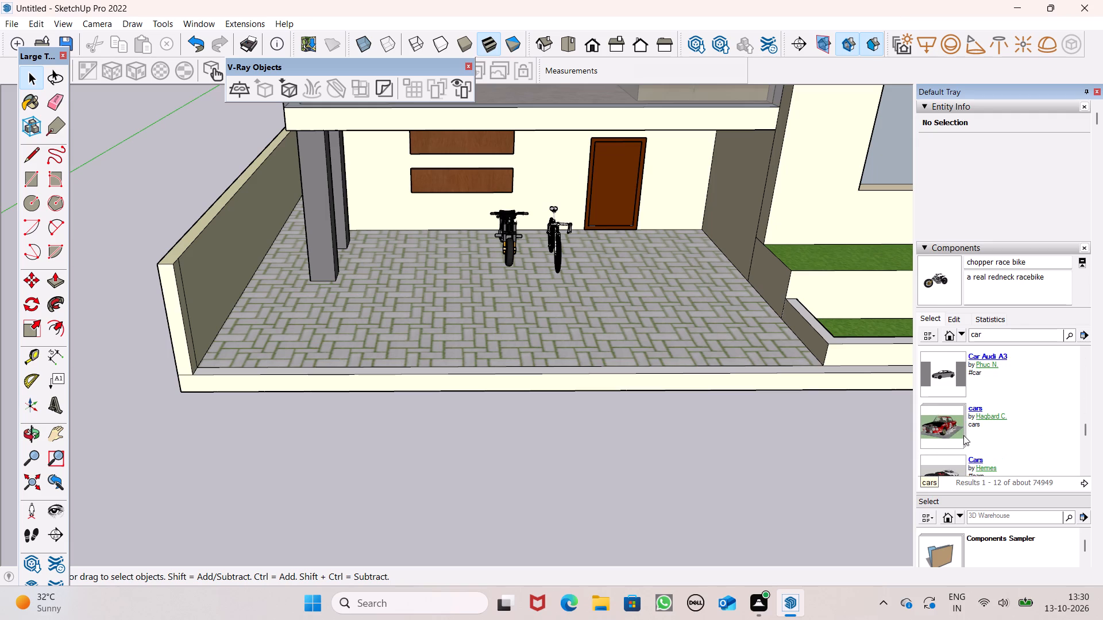
{"action": "scroll", "coordinate": [934, 409], "scroll_direction": "up", "scroll_amount": 1}
{"action": "left_click", "coordinate": [937, 374]}
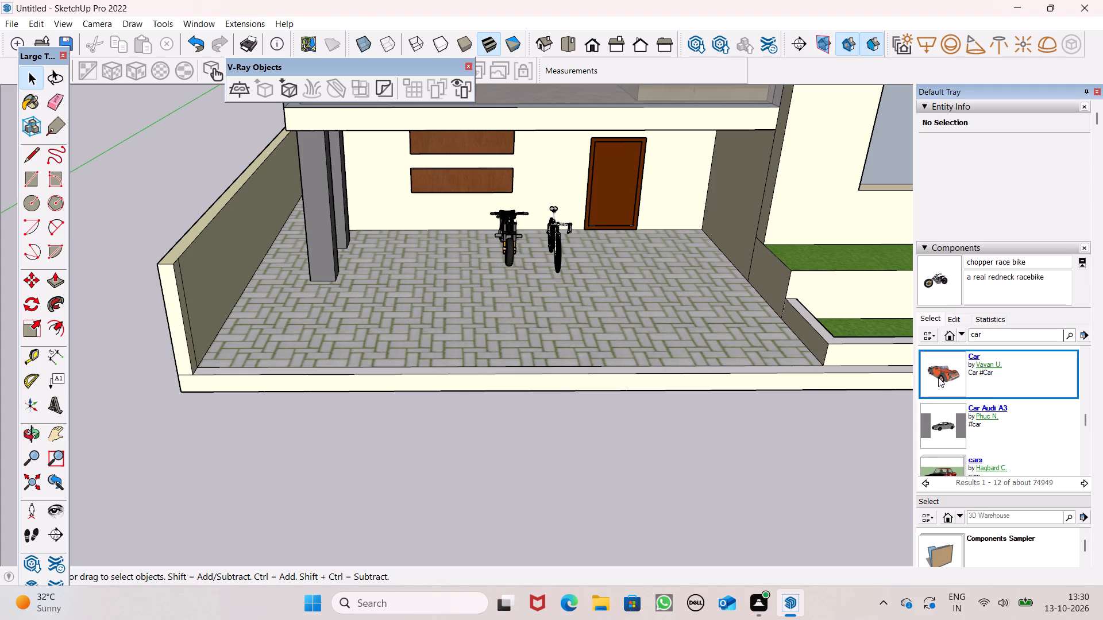
{"action": "left_click", "coordinate": [681, 345]}
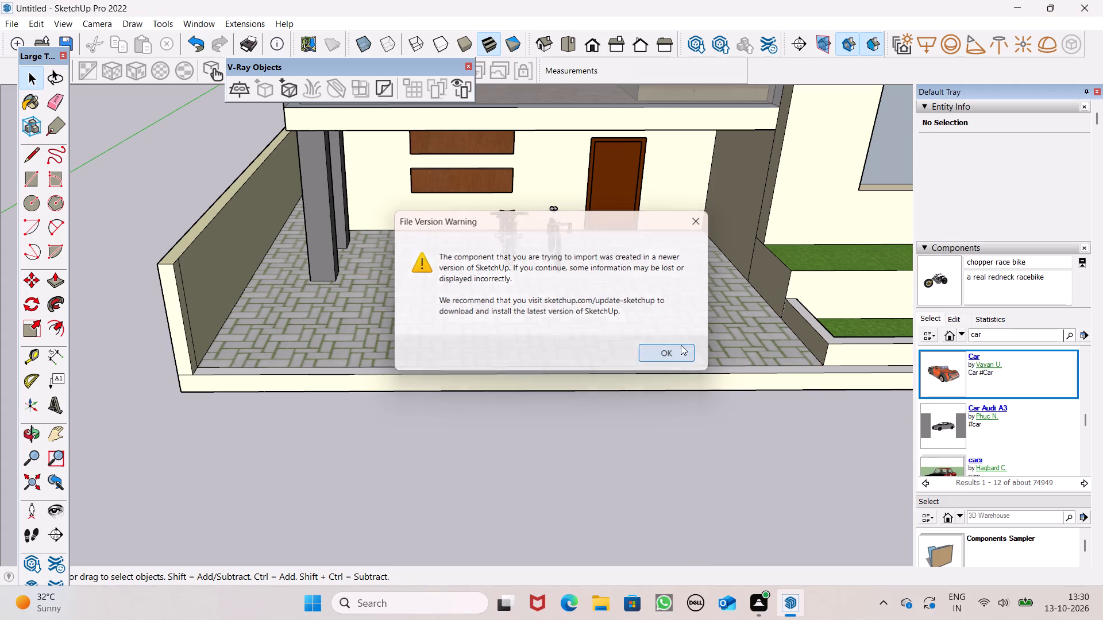
{"action": "scroll", "coordinate": [542, 388], "scroll_direction": "down", "scroll_amount": 4}
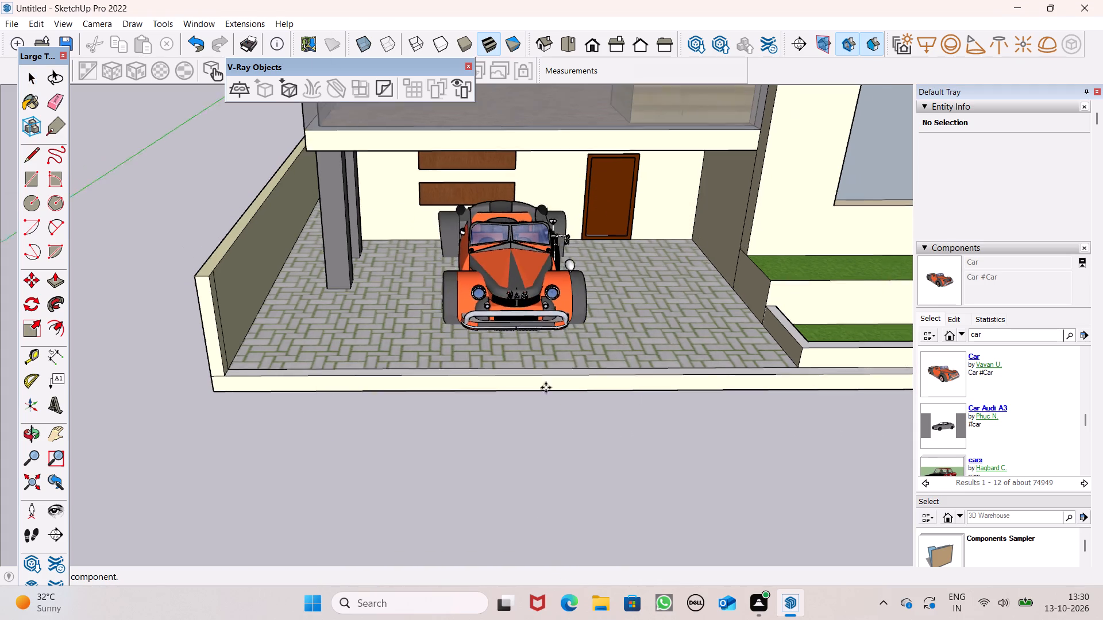
{"action": "scroll", "coordinate": [546, 387], "scroll_direction": "down", "scroll_amount": 3}
{"action": "left_click", "coordinate": [469, 384]}
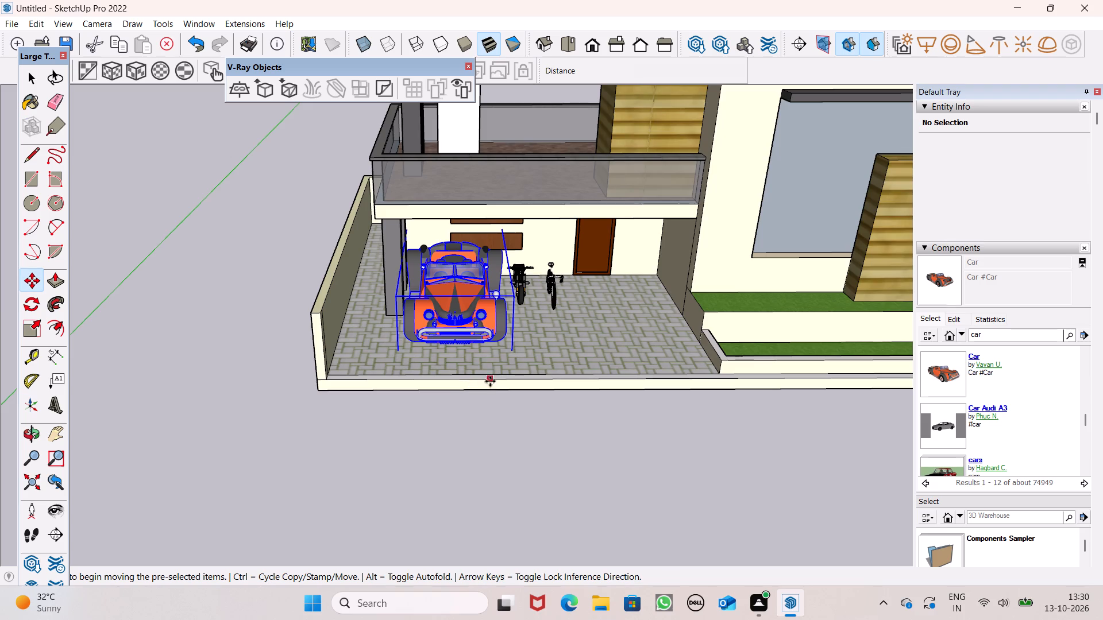
Move the orange car forward to the front edge of the paved courtyard.
{"action": "scroll", "coordinate": [488, 365], "scroll_direction": "up", "scroll_amount": 5}
{"action": "scroll", "coordinate": [562, 349], "scroll_direction": "up", "scroll_amount": 7}
{"action": "middle_click_drag", "start_coordinate": [614, 379], "coordinate": [380, 393]}
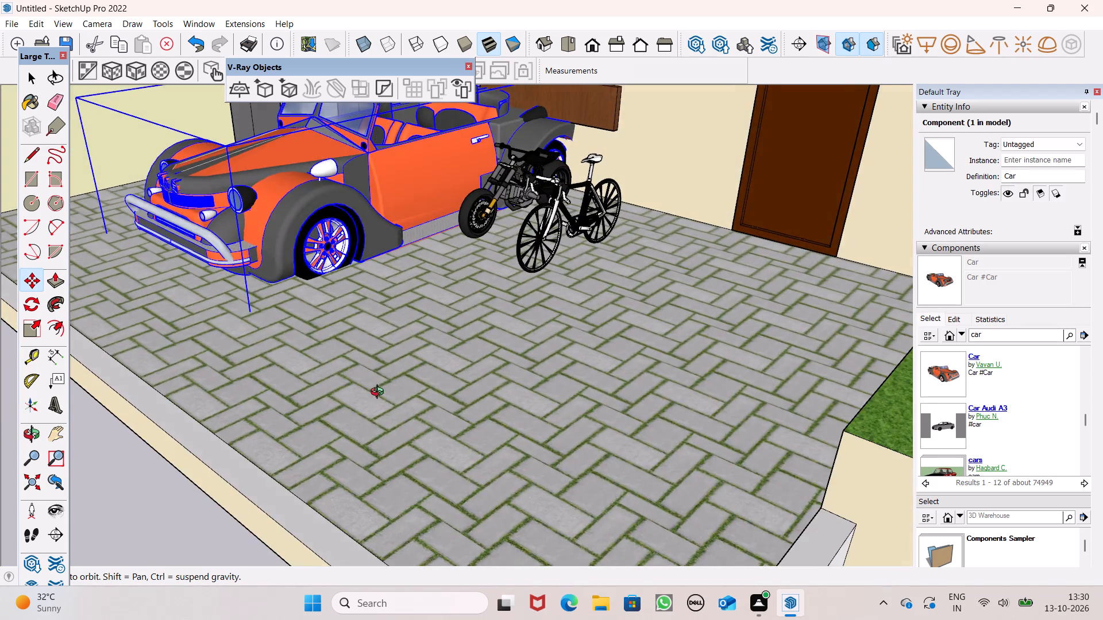
{"action": "middle_click_drag", "start_coordinate": [380, 393], "coordinate": [557, 375]}
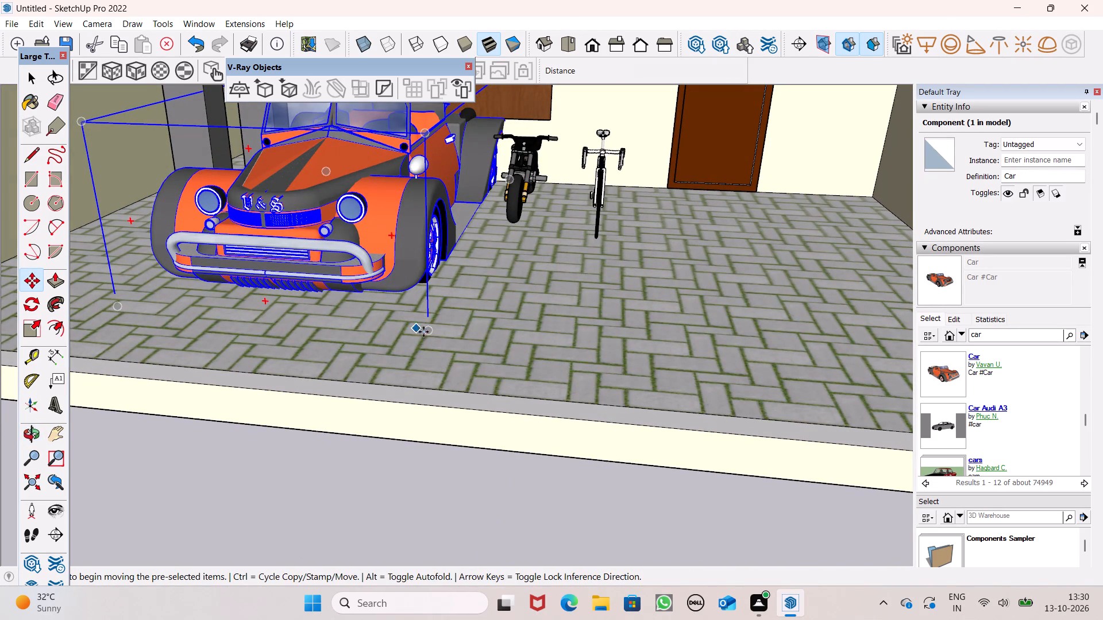
{"action": "left_click_drag", "start_coordinate": [434, 332], "coordinate": [419, 458]}
Scale the orange car down uniformly from a corner to about 0.62 of its size.
{"action": "scroll", "coordinate": [540, 369], "scroll_direction": "down", "scroll_amount": 5}
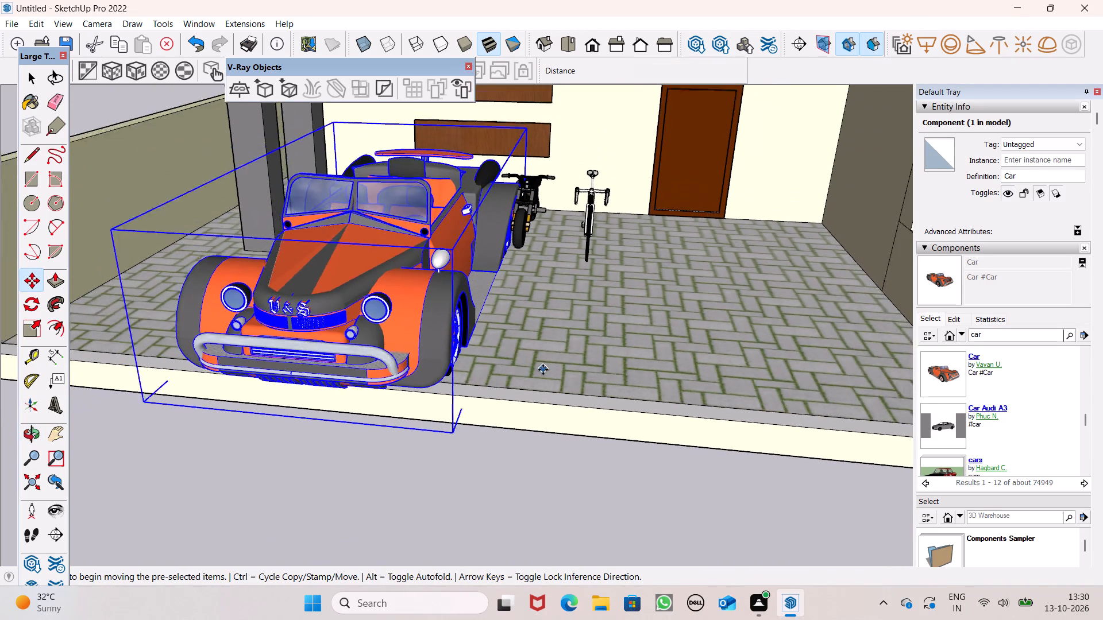
{"action": "scroll", "coordinate": [543, 370], "scroll_direction": "down", "scroll_amount": 5}
{"action": "scroll", "coordinate": [569, 376], "scroll_direction": "up", "scroll_amount": 1}
{"action": "middle_click_drag", "start_coordinate": [584, 381], "coordinate": [736, 392]}
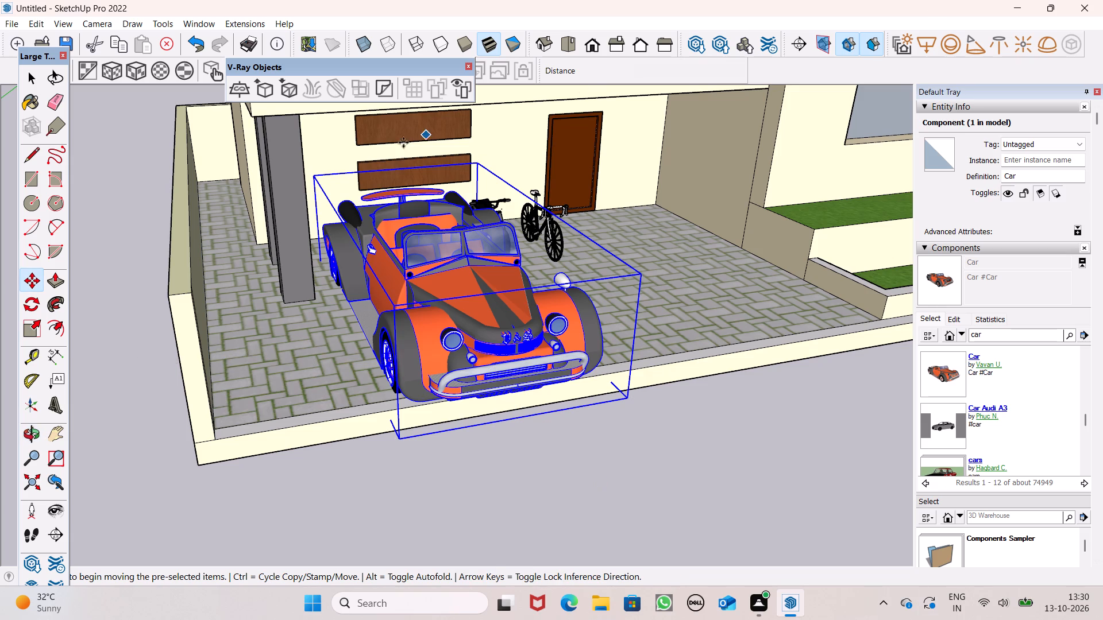
{"action": "left_click", "coordinate": [27, 331]}
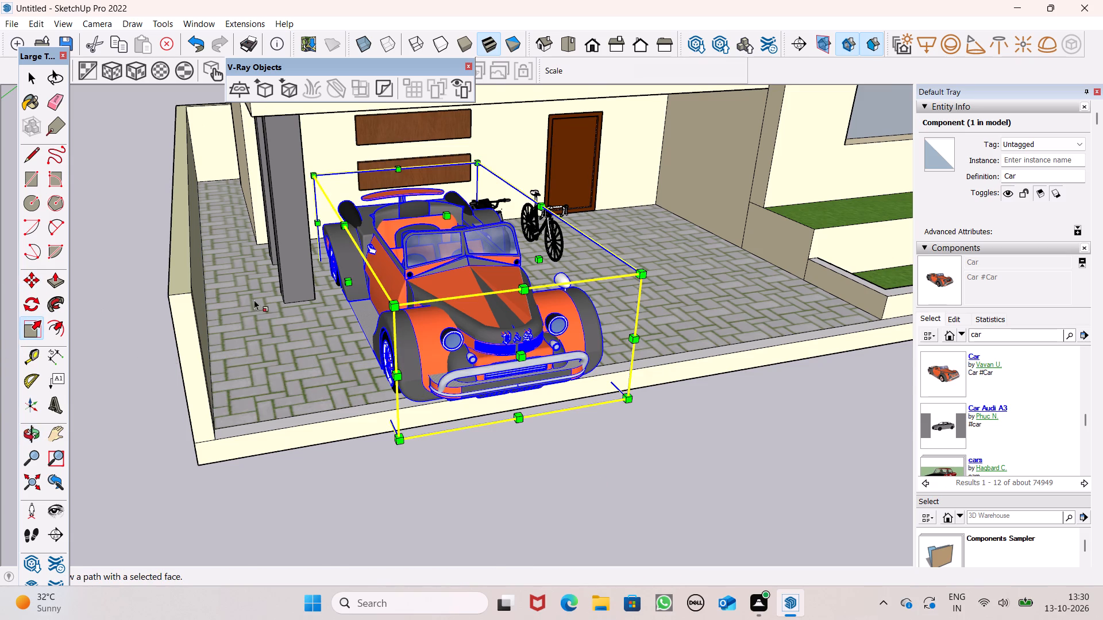
{"action": "scroll", "coordinate": [331, 297], "scroll_direction": "up", "scroll_amount": 4}
{"action": "left_click_drag", "start_coordinate": [447, 317], "coordinate": [523, 360]}
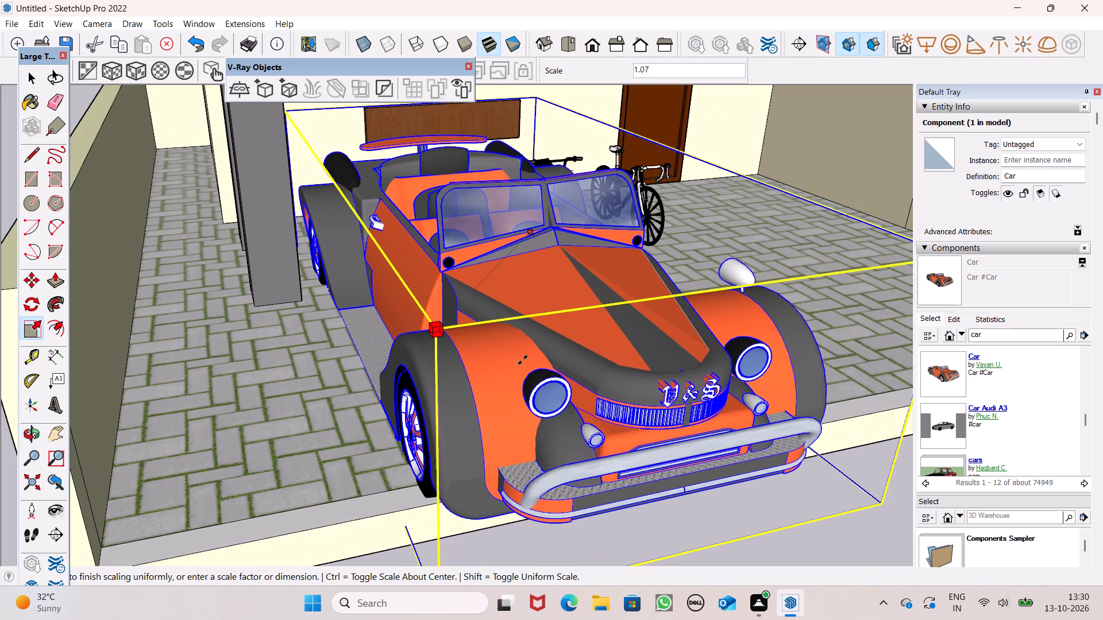
{"action": "left_click_drag", "start_coordinate": [523, 360], "coordinate": [518, 276]}
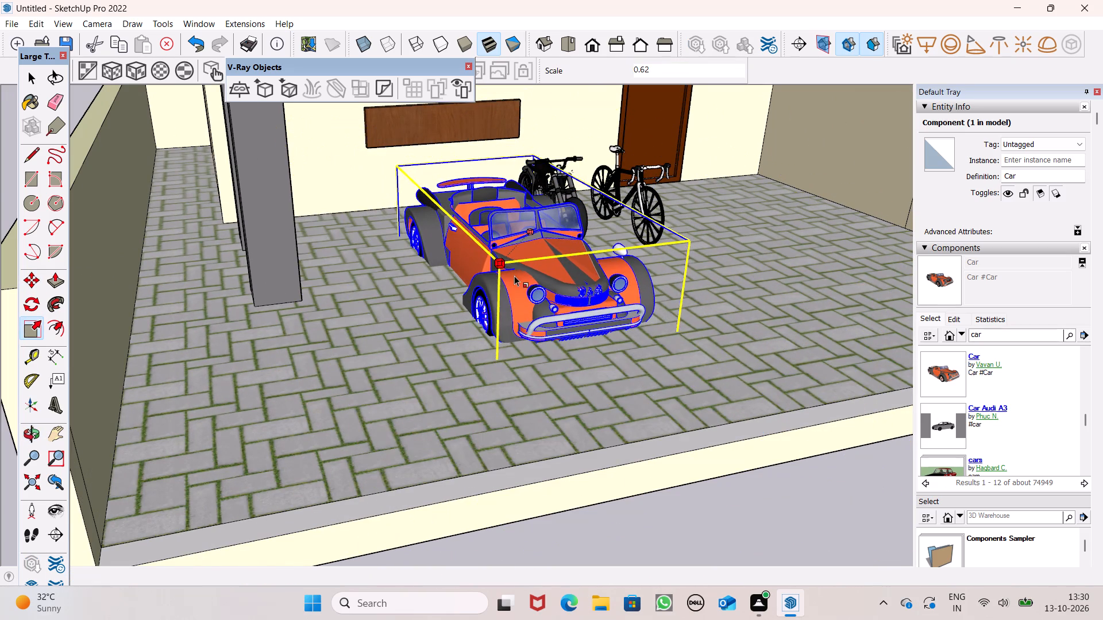
Move the scaled orange car back on the paved courtyard toward the columns, leaving a gap between it and the chopper.
{"action": "middle_click_drag", "start_coordinate": [777, 344], "coordinate": [626, 282]}
{"action": "left_click_drag", "start_coordinate": [617, 358], "coordinate": [617, 365]}
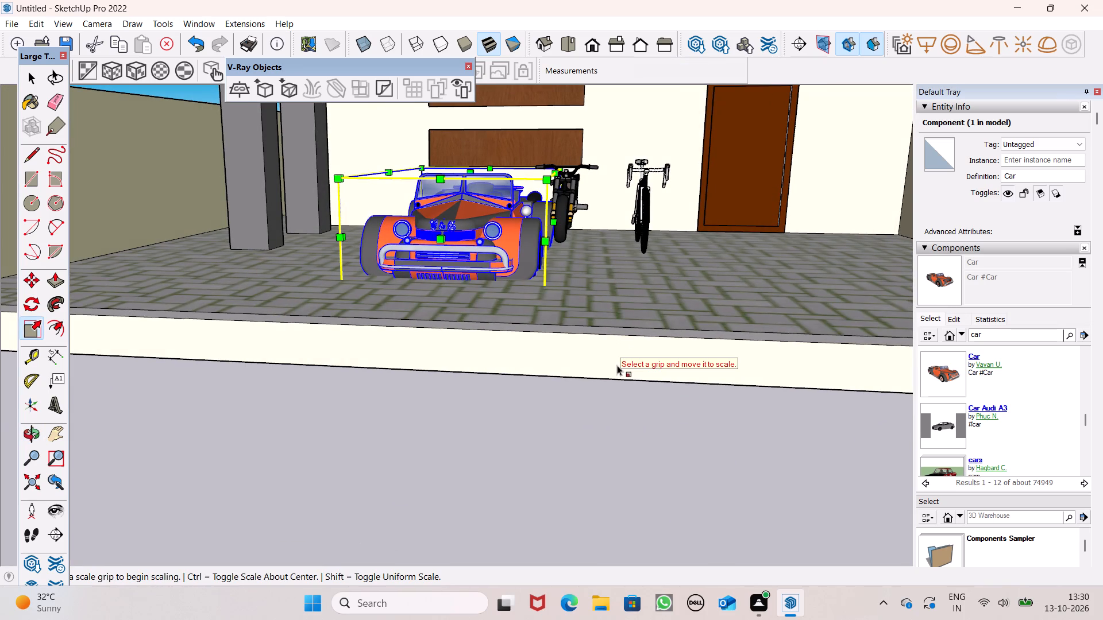
{"action": "left_click_drag", "start_coordinate": [617, 365], "coordinate": [615, 370]}
{"action": "key", "text": "space"}
{"action": "key", "text": "space"}
{"action": "scroll", "coordinate": [506, 196], "scroll_direction": "up", "scroll_amount": 1}
{"action": "middle_click_drag", "start_coordinate": [593, 111], "coordinate": [543, 250]}
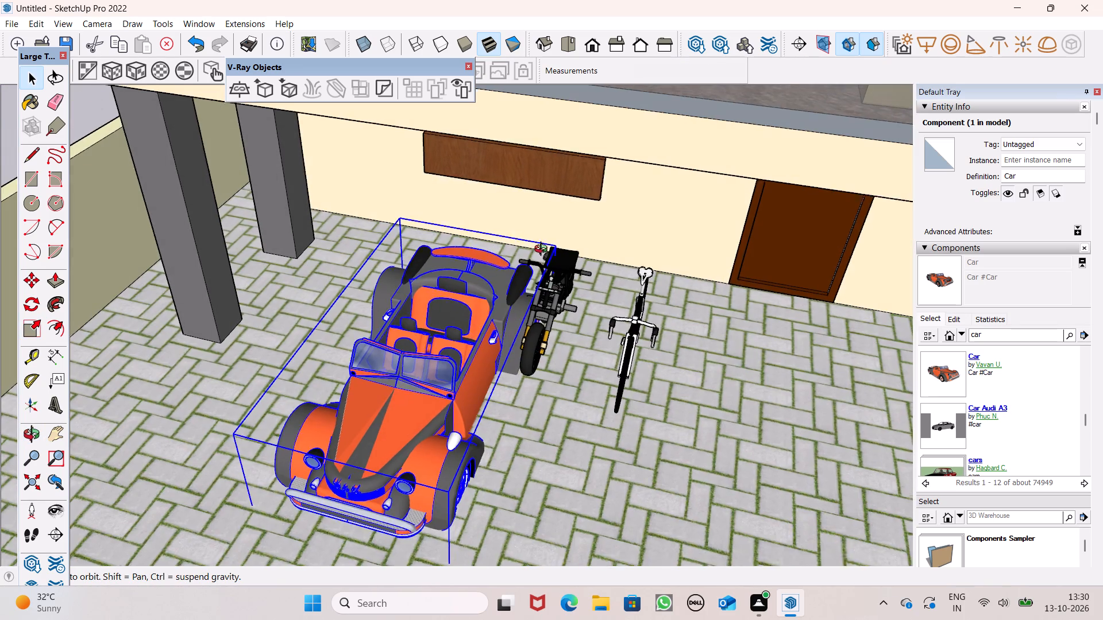
{"action": "middle_click_drag", "start_coordinate": [543, 250], "coordinate": [543, 251]}
{"action": "scroll", "coordinate": [556, 273], "scroll_direction": "down", "scroll_amount": 1}
{"action": "middle_click_drag", "start_coordinate": [573, 316], "coordinate": [556, 219]}
{"action": "scroll", "coordinate": [462, 507], "scroll_direction": "up", "scroll_amount": 3}
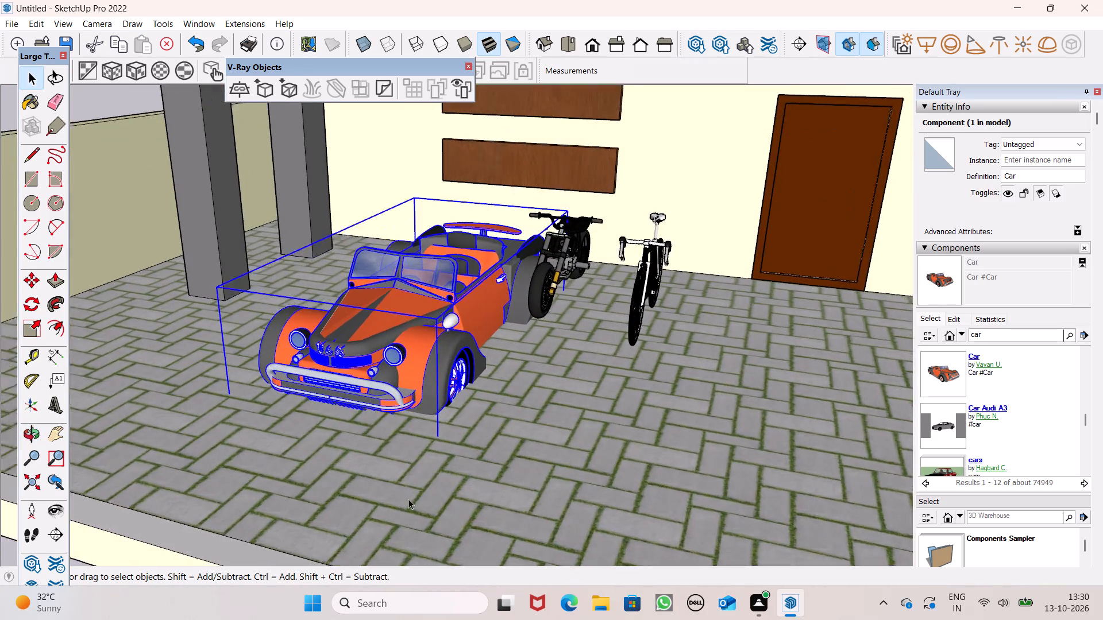
{"action": "scroll", "coordinate": [408, 499], "scroll_direction": "up", "scroll_amount": 3}
{"action": "key", "text": "m"}
{"action": "key", "text": "Return"}
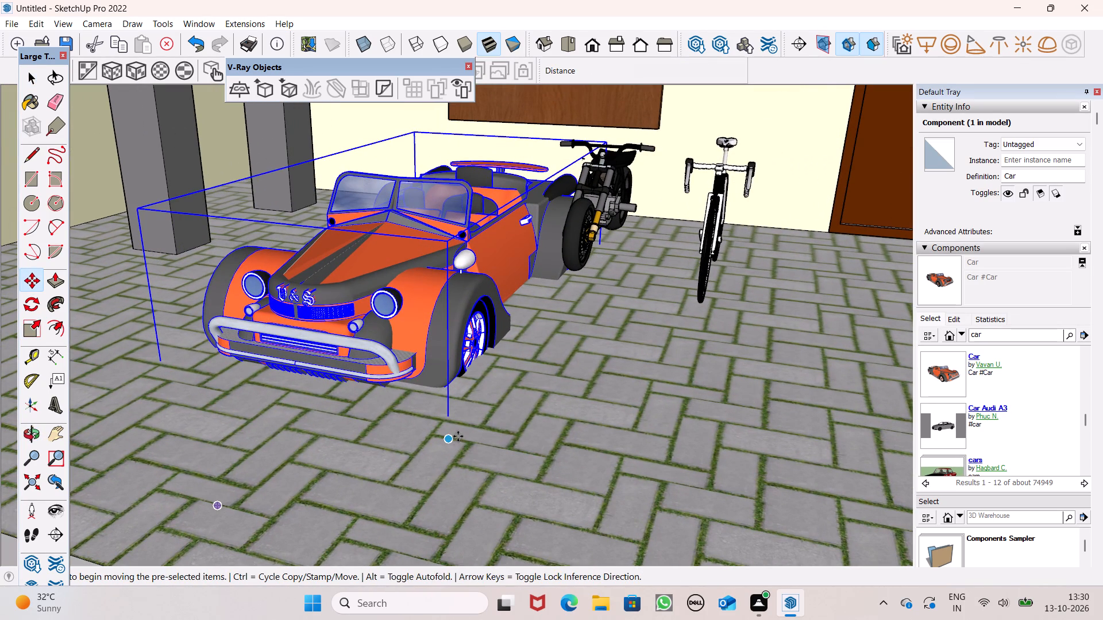
{"action": "left_click_drag", "start_coordinate": [447, 440], "coordinate": [398, 343]}
{"action": "middle_click_drag", "start_coordinate": [504, 393], "coordinate": [826, 366]}
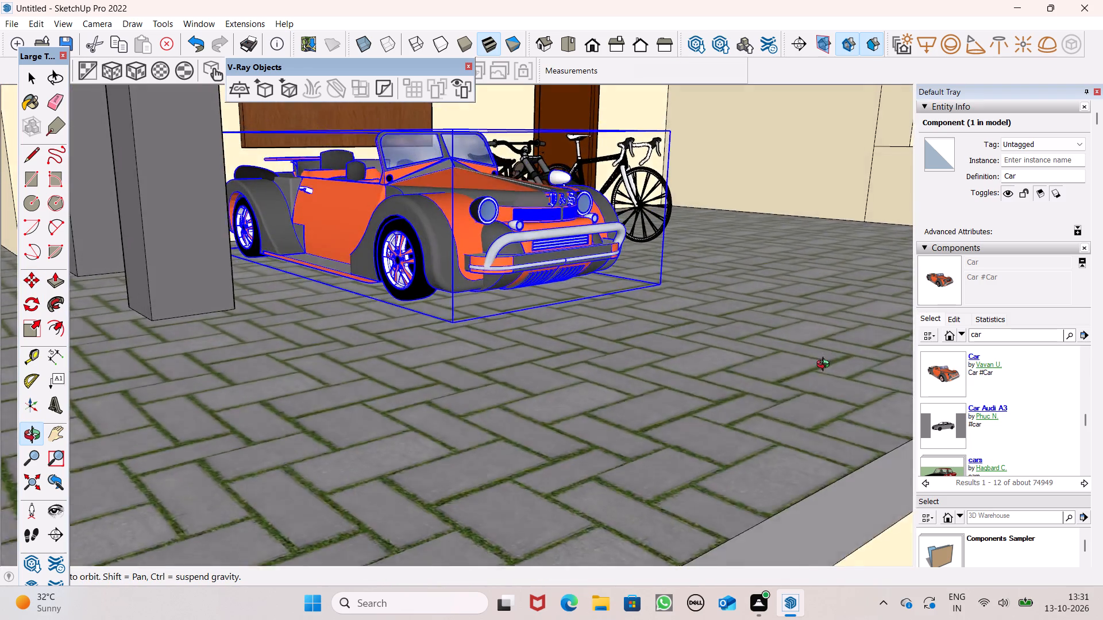
{"action": "middle_click_drag", "start_coordinate": [826, 366], "coordinate": [591, 372]}
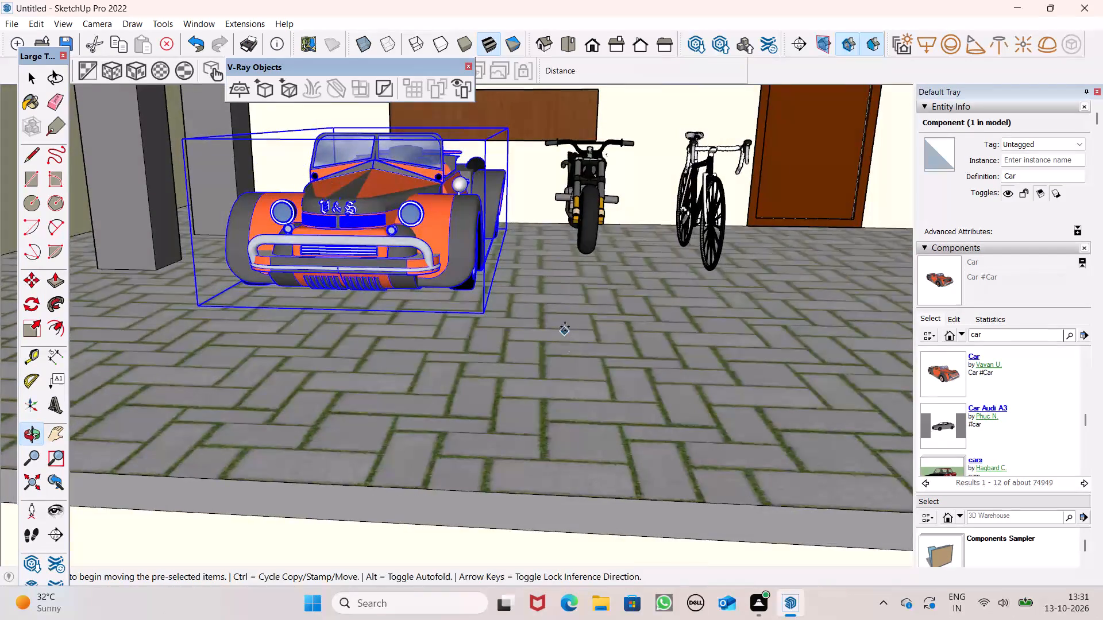
{"action": "scroll", "coordinate": [567, 323], "scroll_direction": "down", "scroll_amount": 9}
{"action": "key", "text": "space"}
{"action": "left_click", "coordinate": [585, 467]}
Examine the parked car, chopper and bicycle and the whole villa front from several angles and distances.
{"action": "scroll", "coordinate": [470, 332], "scroll_direction": "down", "scroll_amount": 2}
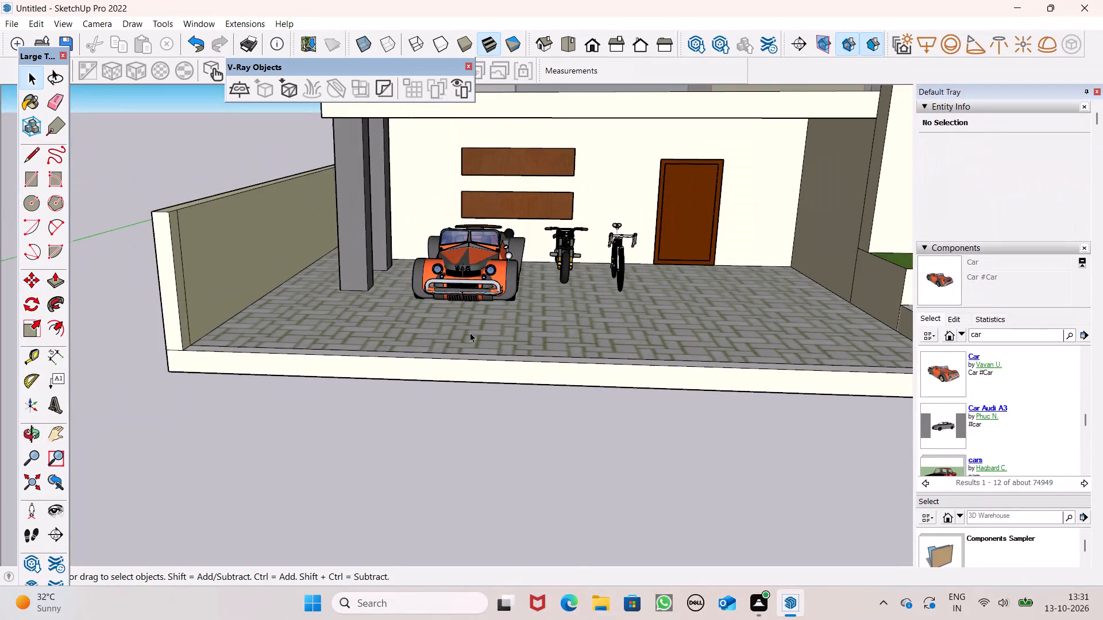
{"action": "scroll", "coordinate": [499, 333], "scroll_direction": "up", "scroll_amount": 1}
{"action": "middle_click_drag", "start_coordinate": [500, 333], "coordinate": [603, 433]}
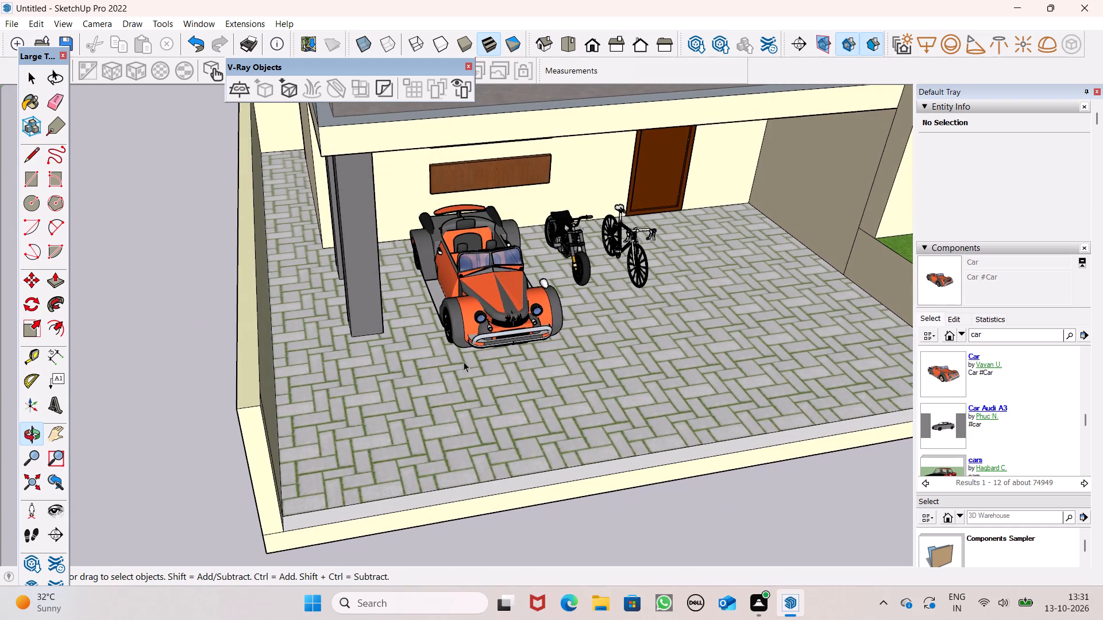
{"action": "scroll", "coordinate": [418, 386], "scroll_direction": "down", "scroll_amount": 9}
{"action": "middle_click_drag", "start_coordinate": [464, 383], "coordinate": [450, 319]}
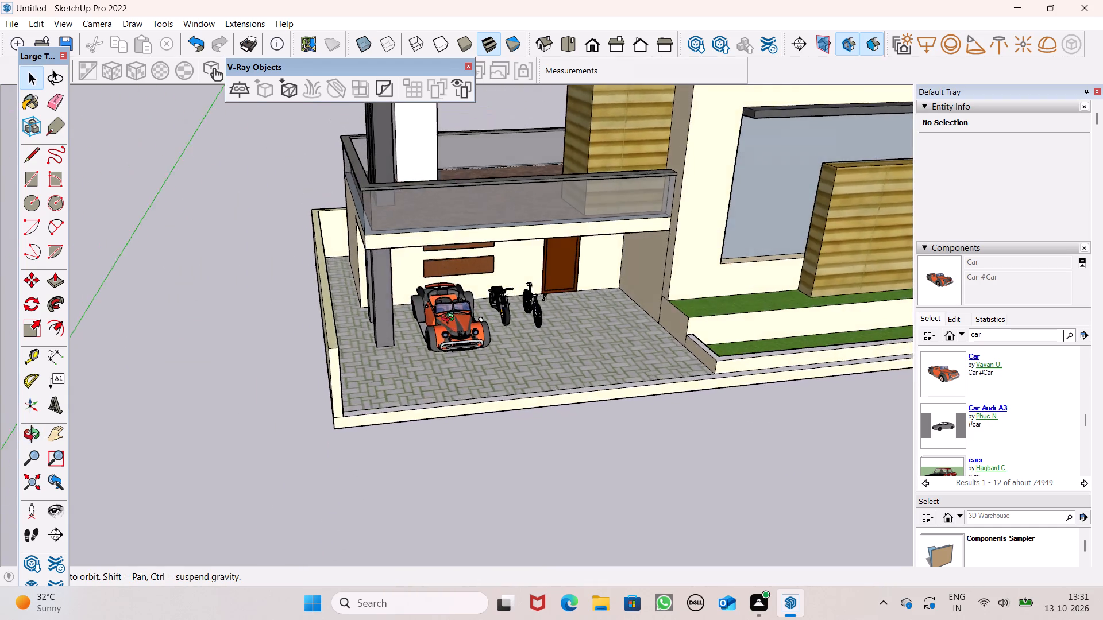
{"action": "middle_click_drag", "start_coordinate": [450, 319], "coordinate": [429, 247]}
{"action": "scroll", "coordinate": [428, 288], "scroll_direction": "down", "scroll_amount": 6}
{"action": "scroll", "coordinate": [433, 318], "scroll_direction": "up", "scroll_amount": 1}
{"action": "scroll", "coordinate": [624, 280], "scroll_direction": "up", "scroll_amount": 1}
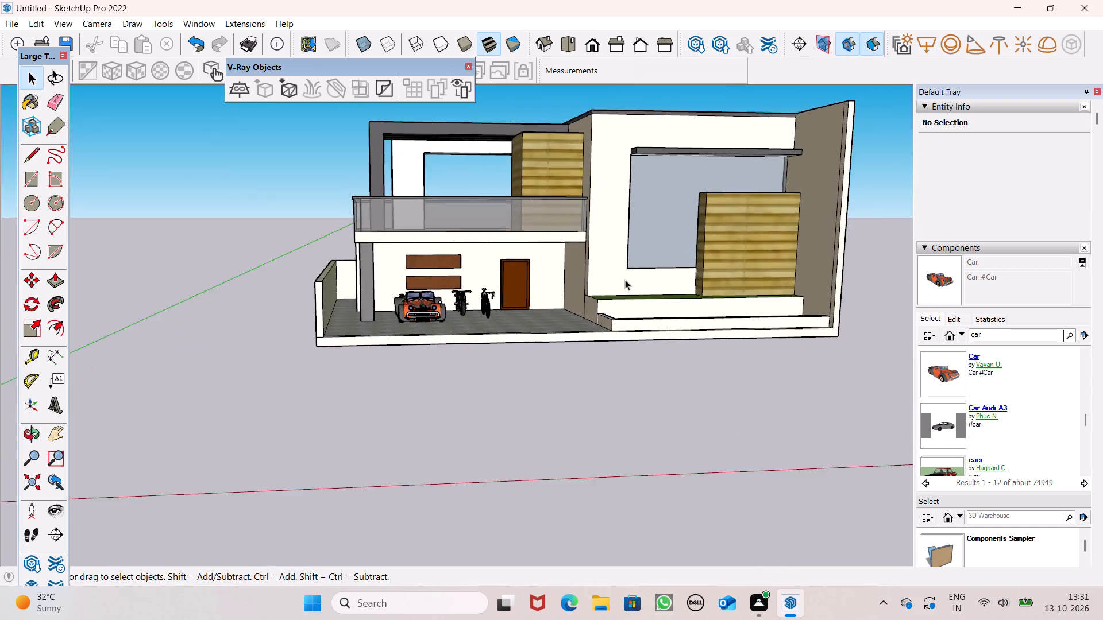
{"action": "scroll", "coordinate": [625, 280], "scroll_direction": "up", "scroll_amount": 3}
{"action": "scroll", "coordinate": [618, 267], "scroll_direction": "down", "scroll_amount": 2}
{"action": "middle_click_drag", "start_coordinate": [619, 305], "coordinate": [626, 327]}
{"action": "scroll", "coordinate": [596, 272], "scroll_direction": "down", "scroll_amount": 2}
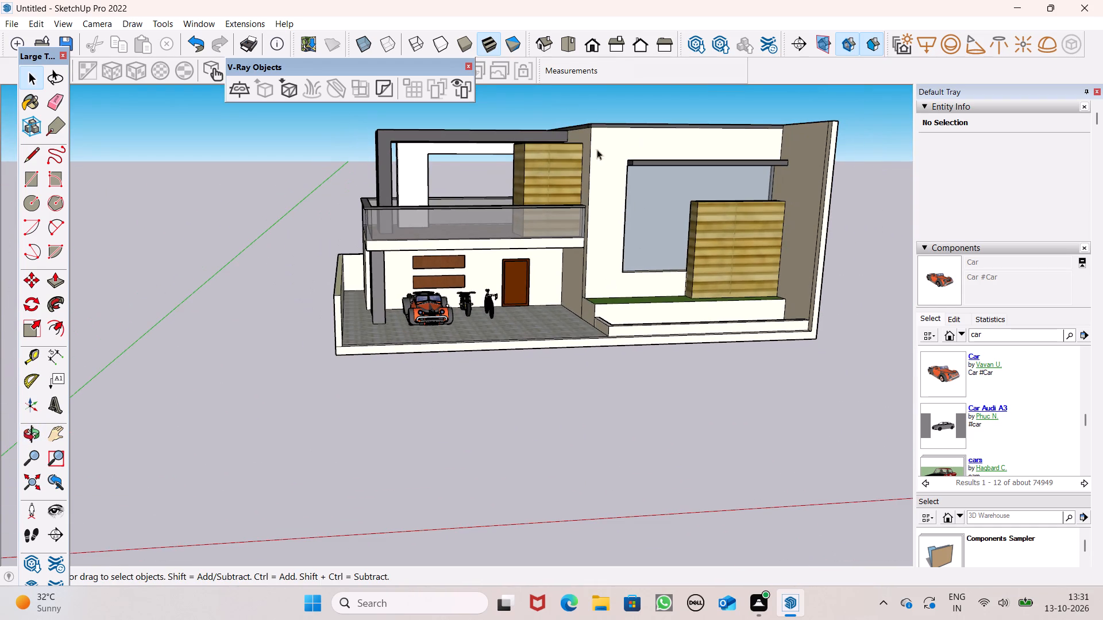
{"action": "scroll", "coordinate": [582, 99], "scroll_direction": "down", "scroll_amount": 4}
{"action": "scroll", "coordinate": [635, 71], "scroll_direction": "up", "scroll_amount": 8}
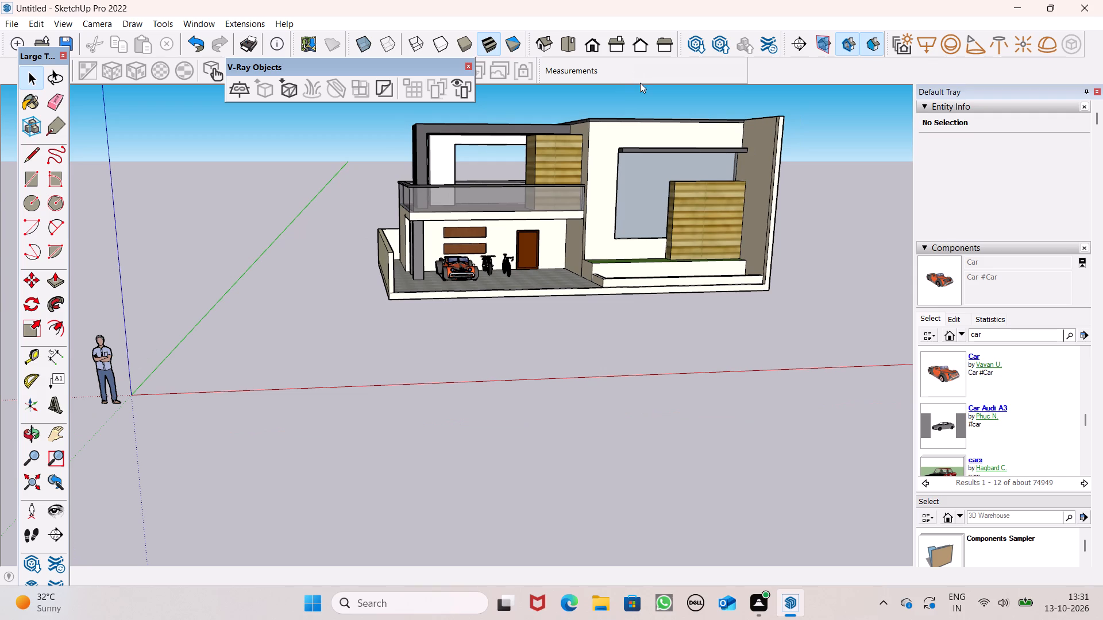
{"action": "scroll", "coordinate": [637, 118], "scroll_direction": "up", "scroll_amount": 1}
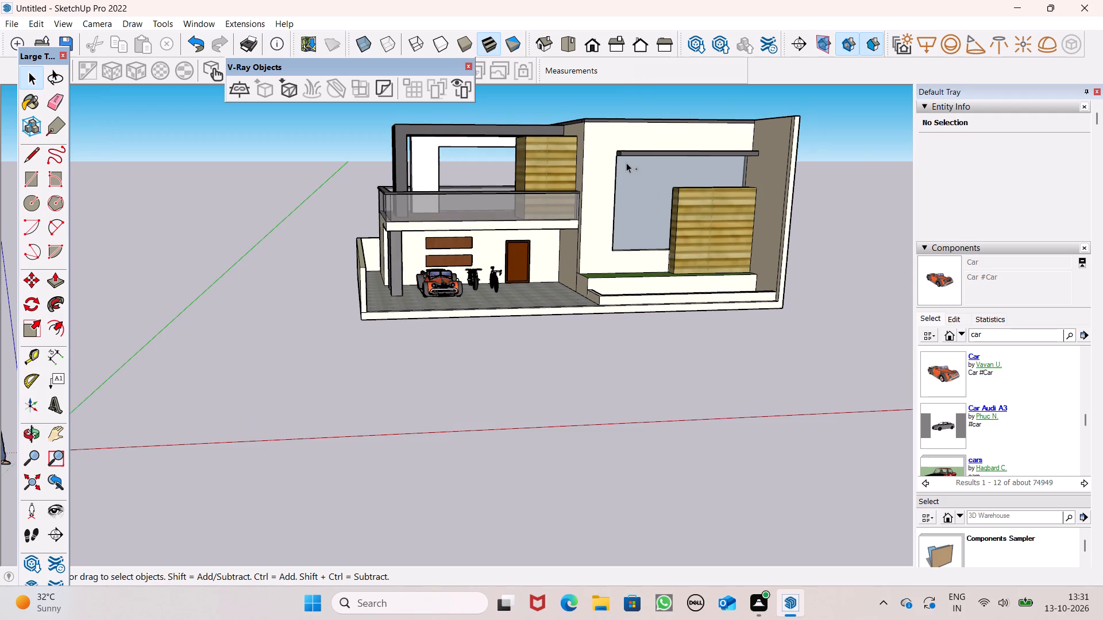
Save the model as a SketchUp file named "modern villa elevation" in the Documents folder.
{"action": "key", "text": "ctrl+s"}
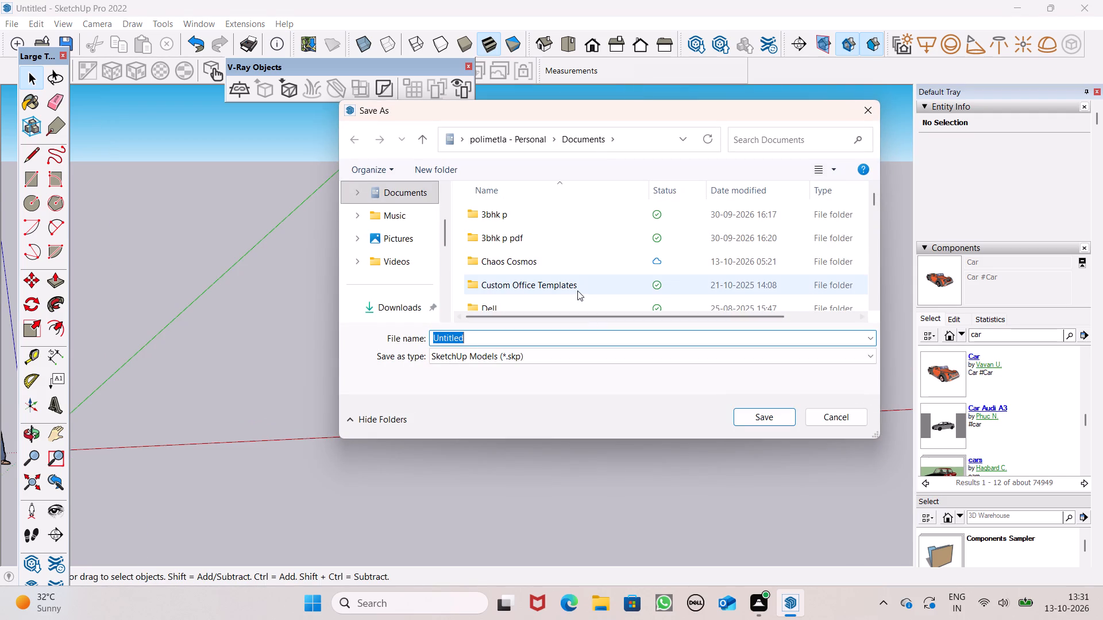
{"action": "key", "text": "BackSpace"}
{"action": "type", "text": "villa"}
{"action": "key", "text": "space"}
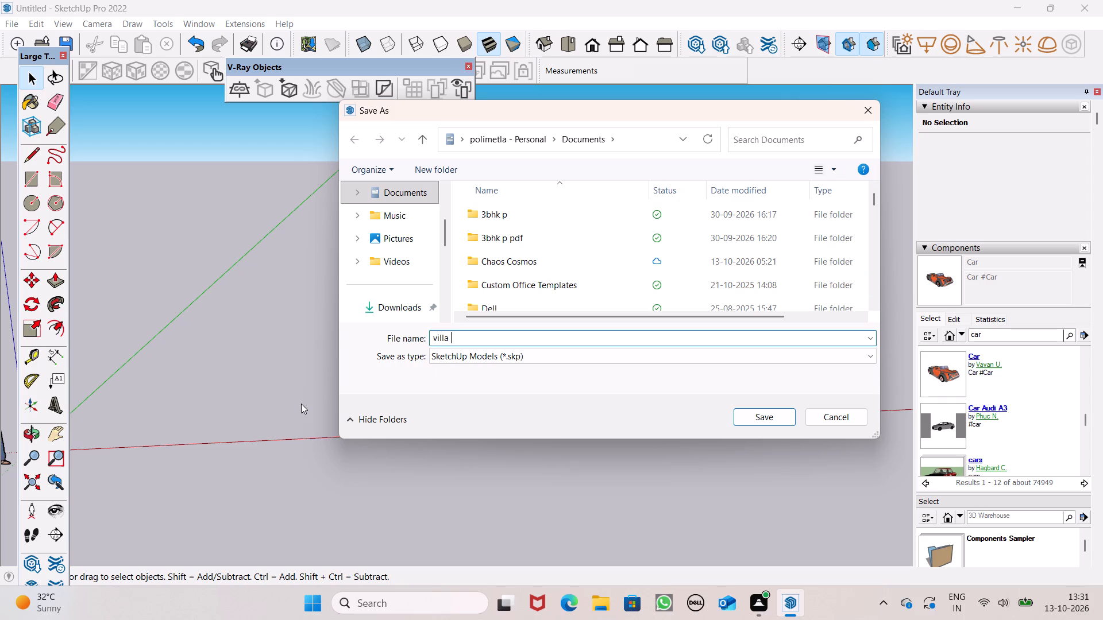
{"action": "type", "text": "elevar"}
{"action": "key", "text": "BackSpace"}
{"action": "key", "text": "BackSpace"}
{"action": "key", "text": "BackSpace"}
{"action": "key", "text": "BackSpace"}
{"action": "key", "text": "BackSpace"}
{"action": "key", "text": "BackSpace"}
{"action": "key", "text": "BackSpace"}
{"action": "key", "text": "BackSpace"}
{"action": "key", "text": "BackSpace"}
{"action": "key", "text": "BackSpace"}
{"action": "key", "text": "BackSpace"}
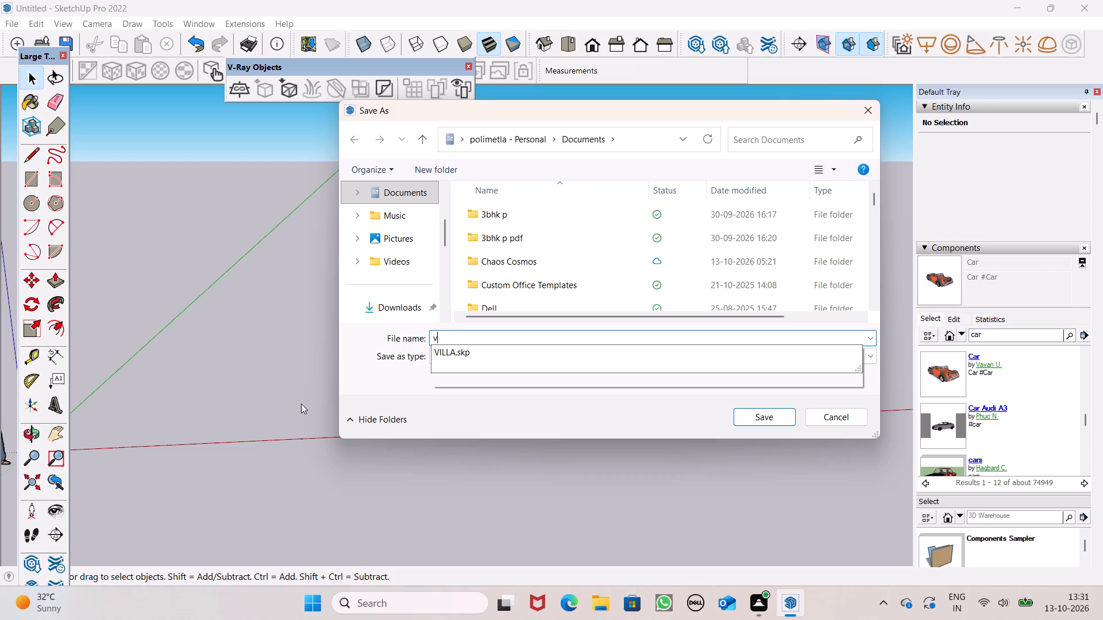
{"action": "key", "text": "BackSpace"}
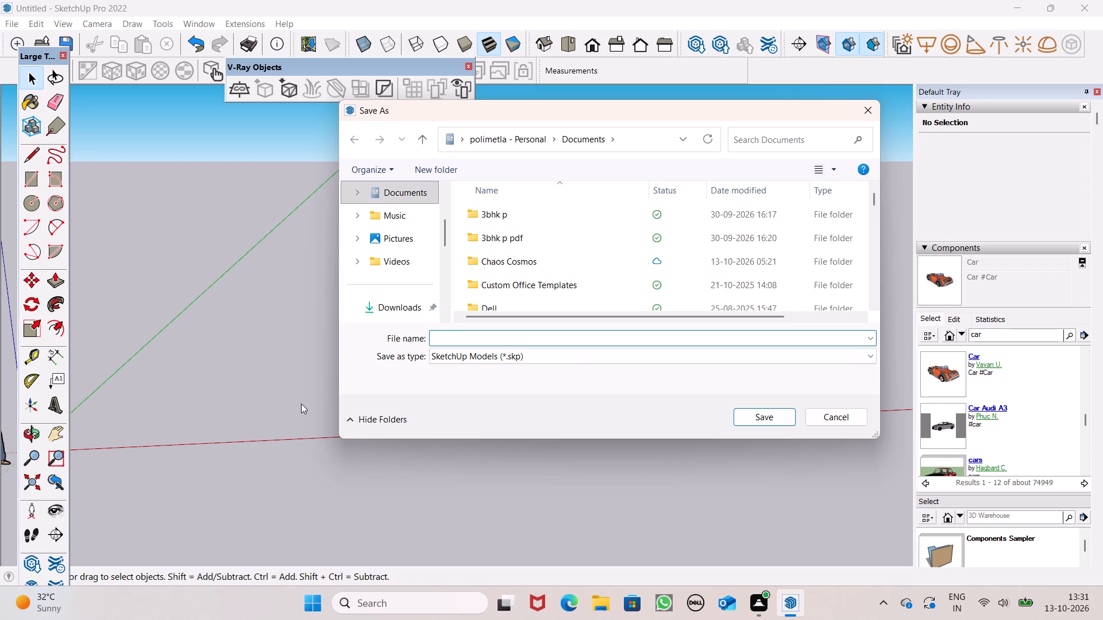
{"action": "type", "text": "modern"}
{"action": "key", "text": "space"}
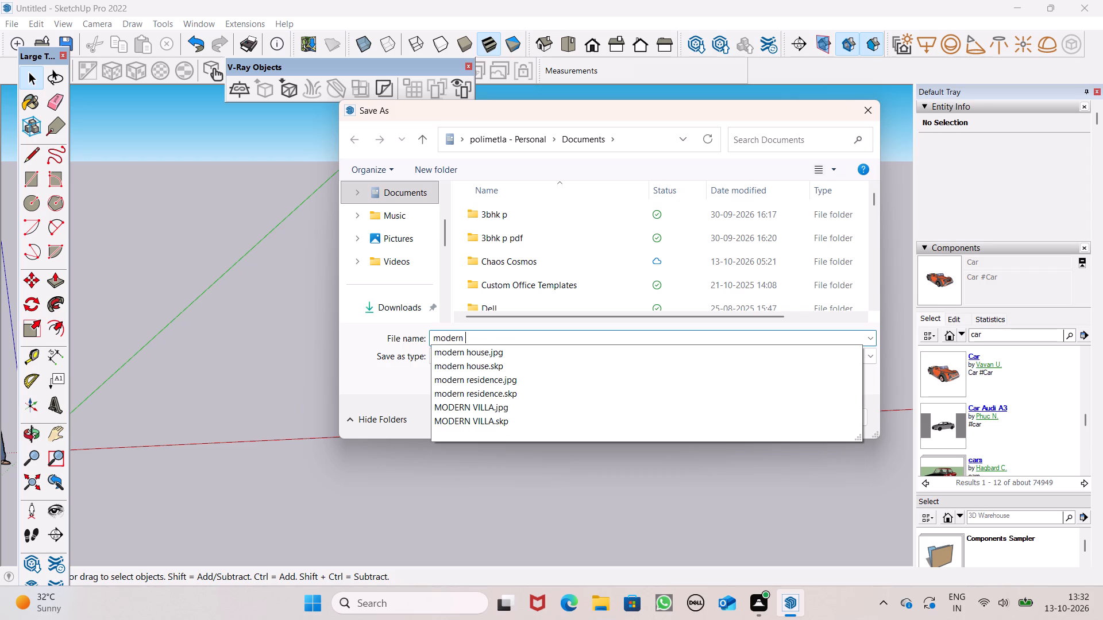
{"action": "type", "text": "villa"}
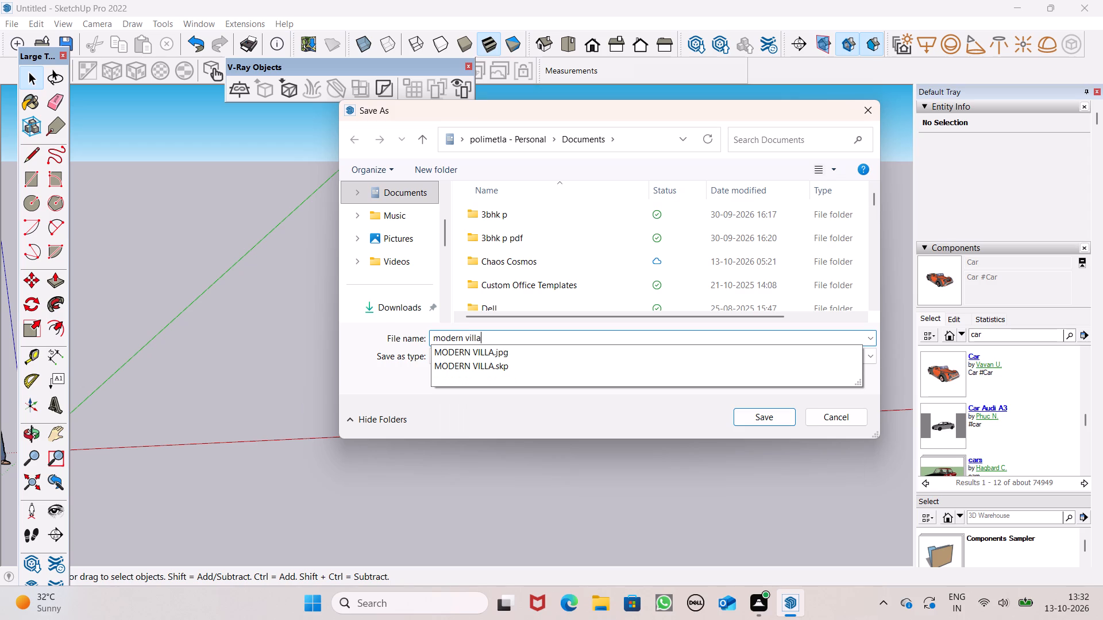
{"action": "key", "text": "space"}
{"action": "type", "text": "elevaa"}
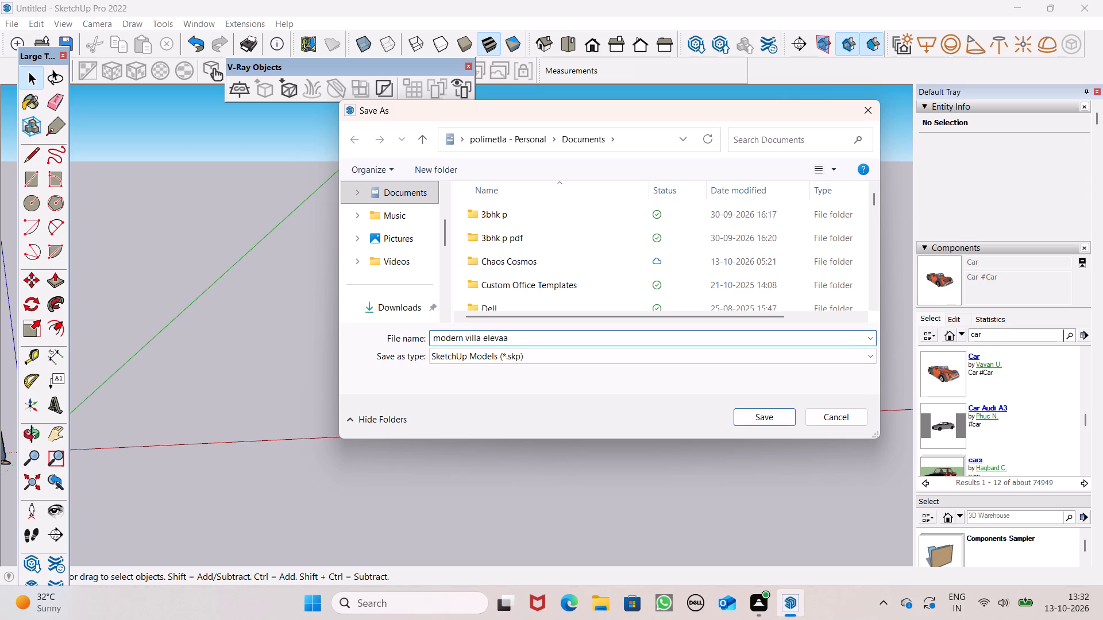
{"action": "key", "text": "BackSpace"}
{"action": "type", "text": "tion"}
{"action": "left_click", "coordinate": [751, 420]}
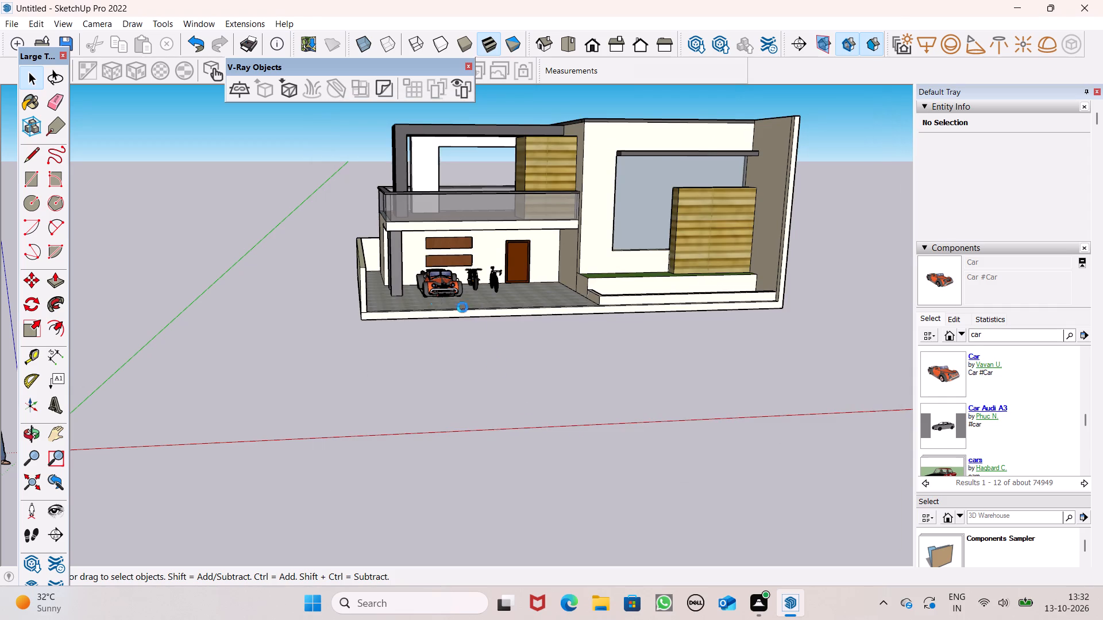
Export an angled exterior view of the whole villa as a JPEG 2D graphic named "modern villa elevation" in Documents.
{"action": "scroll", "coordinate": [561, 249], "scroll_direction": "up", "scroll_amount": 4}
{"action": "scroll", "coordinate": [599, 329], "scroll_direction": "down", "scroll_amount": 1}
{"action": "middle_click_drag", "start_coordinate": [617, 351], "coordinate": [655, 351]}
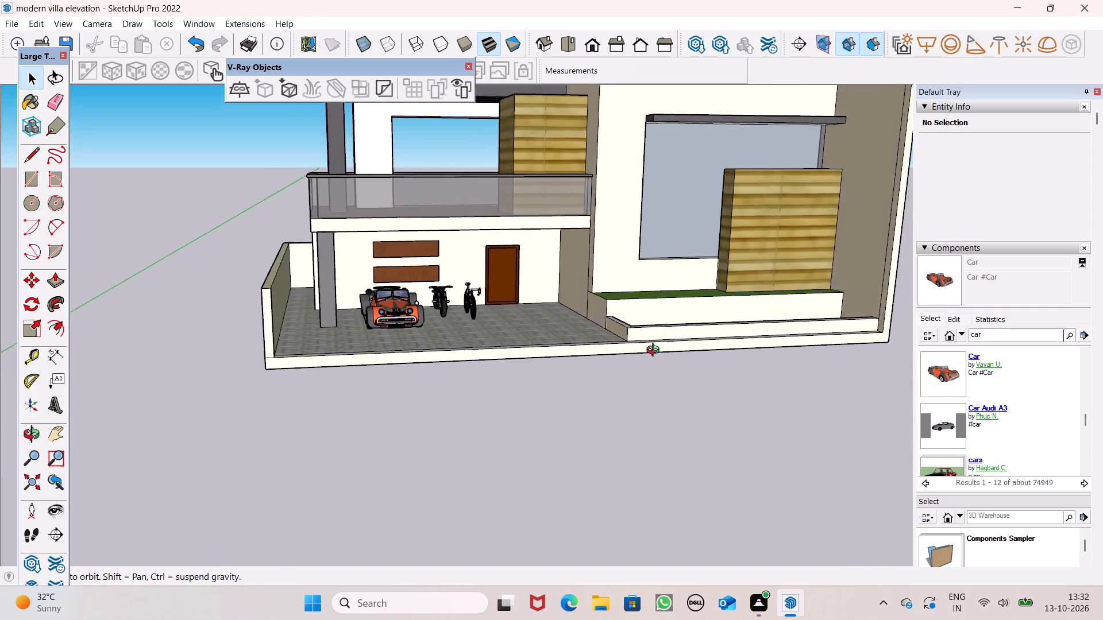
{"action": "middle_click_drag", "start_coordinate": [655, 351], "coordinate": [680, 356]}
{"action": "scroll", "coordinate": [680, 356], "scroll_direction": "up", "scroll_amount": 1}
{"action": "scroll", "coordinate": [633, 382], "scroll_direction": "down", "scroll_amount": 3}
{"action": "scroll", "coordinate": [584, 248], "scroll_direction": "down", "scroll_amount": 6}
{"action": "scroll", "coordinate": [658, 124], "scroll_direction": "up", "scroll_amount": 3}
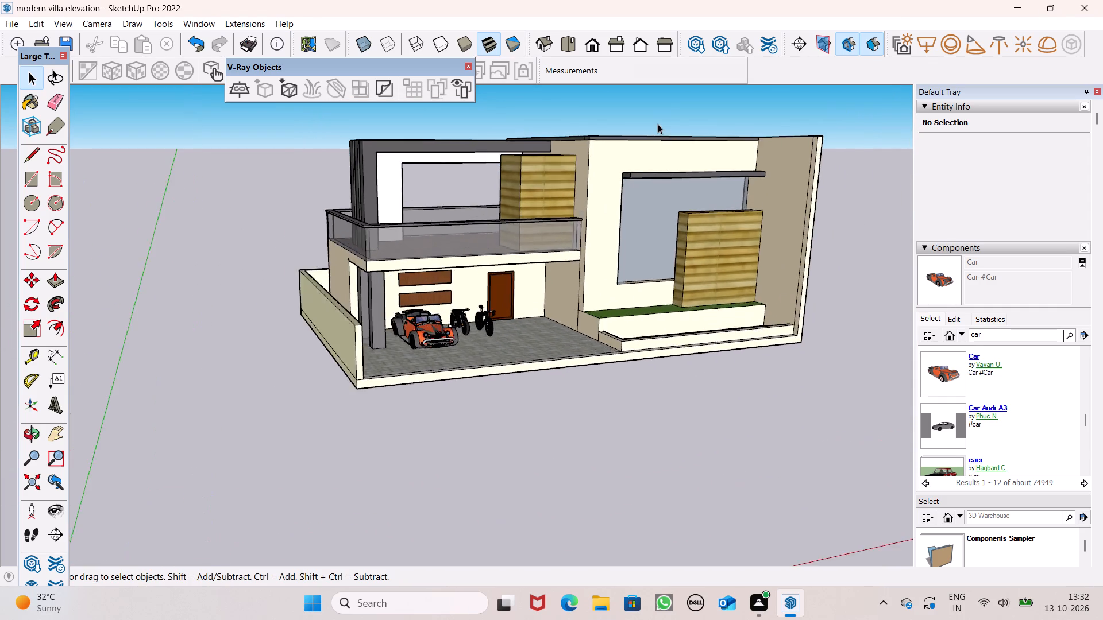
{"action": "scroll", "coordinate": [658, 124], "scroll_direction": "up", "scroll_amount": 2}
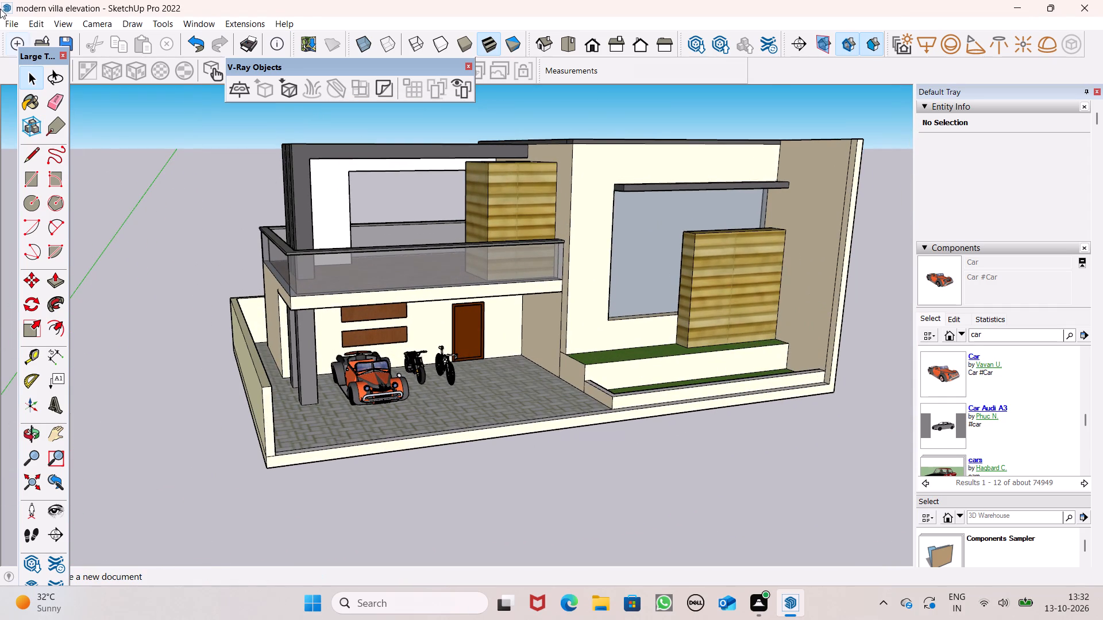
{"action": "left_click", "coordinate": [10, 21]}
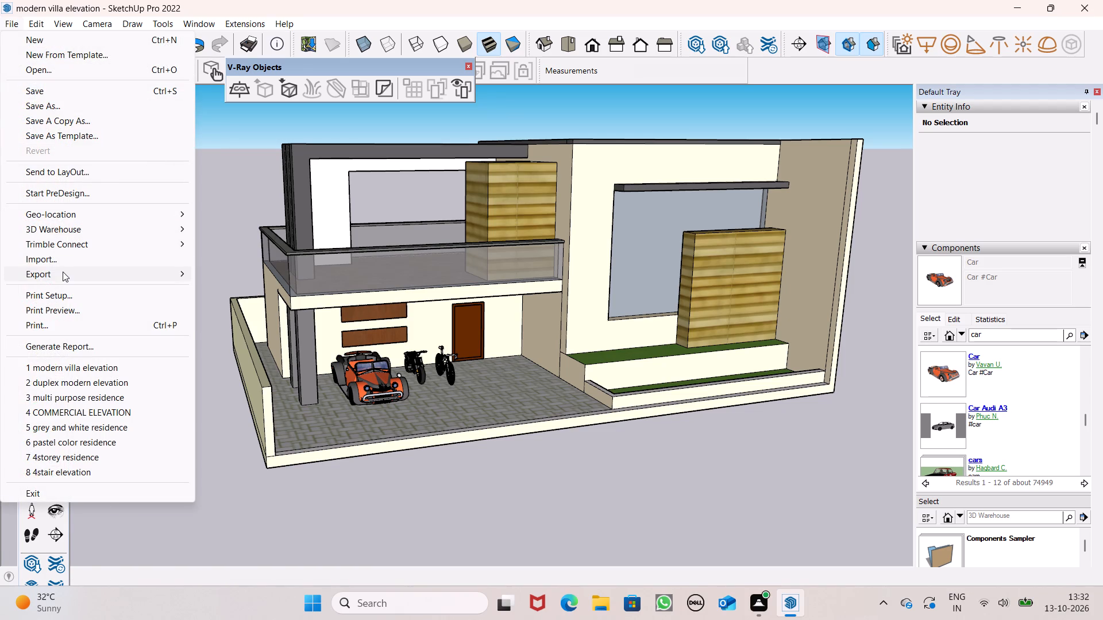
{"action": "left_click", "coordinate": [63, 272]}
{"action": "left_click", "coordinate": [236, 292]}
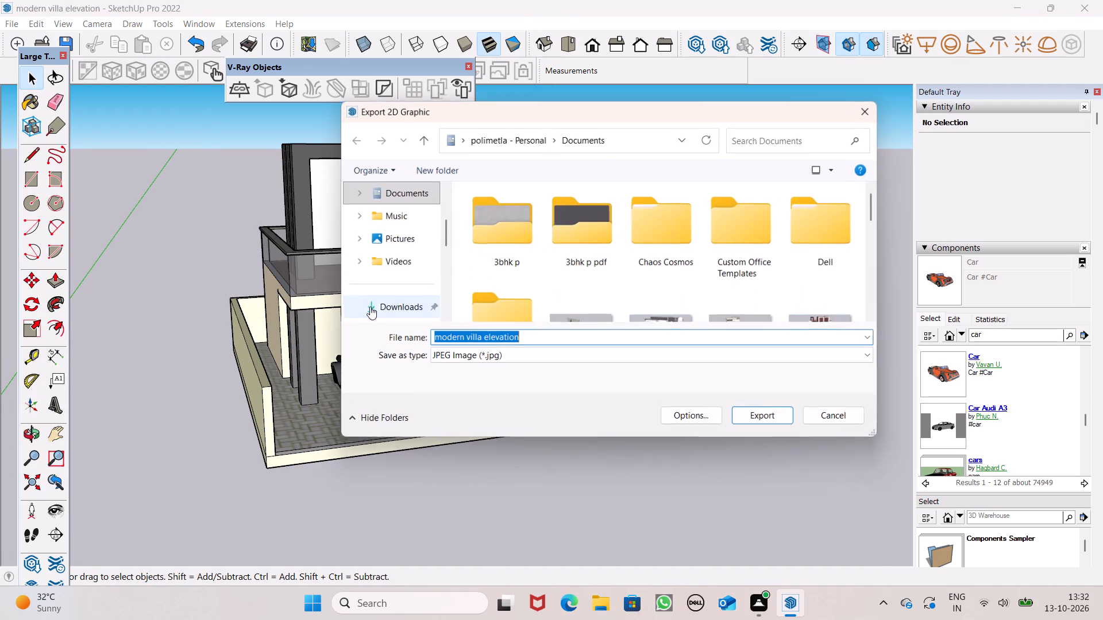
{"action": "left_click_drag", "start_coordinate": [759, 413], "coordinate": [754, 413]}
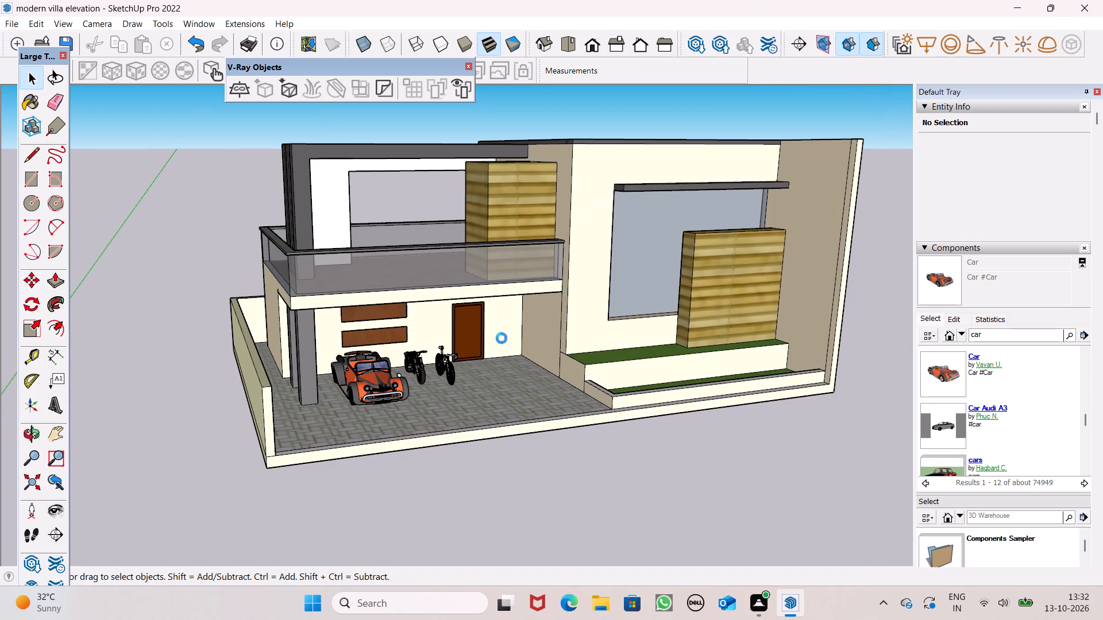